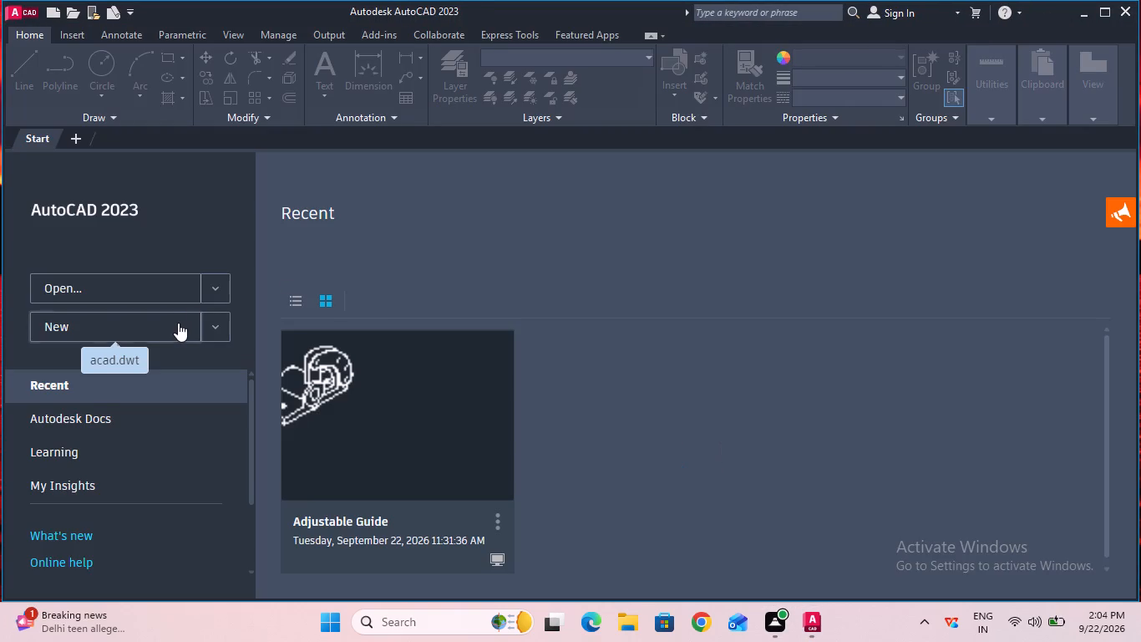
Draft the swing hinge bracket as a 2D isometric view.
Create a new drawing from the acad.dwt template.
{"action": "left_click", "coordinate": [178, 323]}
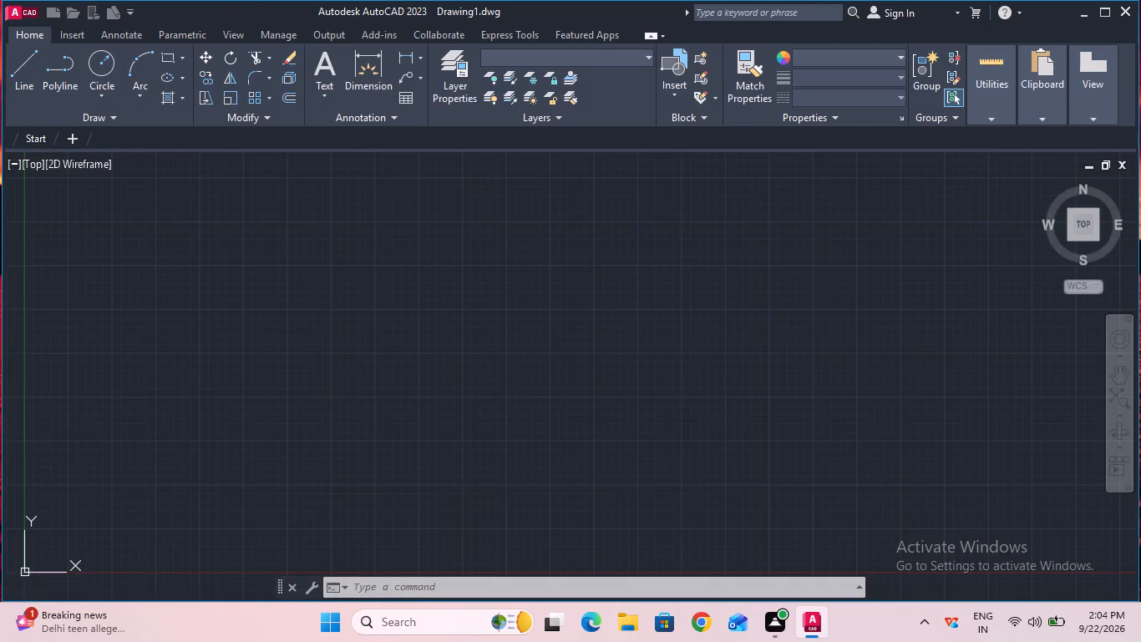
Turn on command logging for the drawing with LOGFILEON.
{"action": "left_click", "coordinate": [555, 539]}
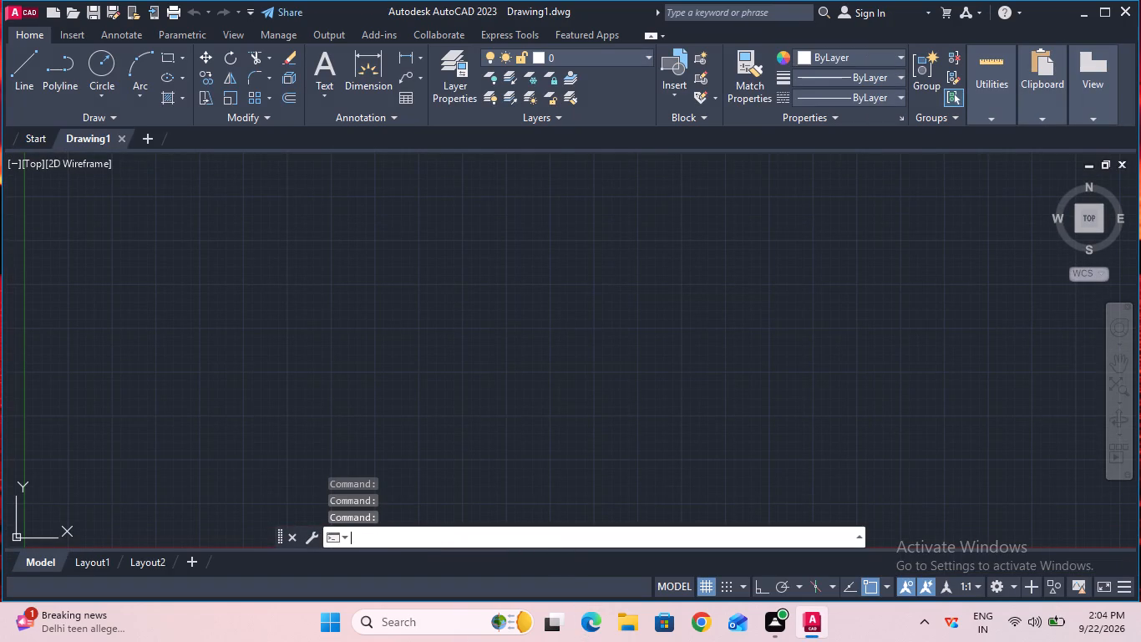
{"action": "type", "text": "log"}
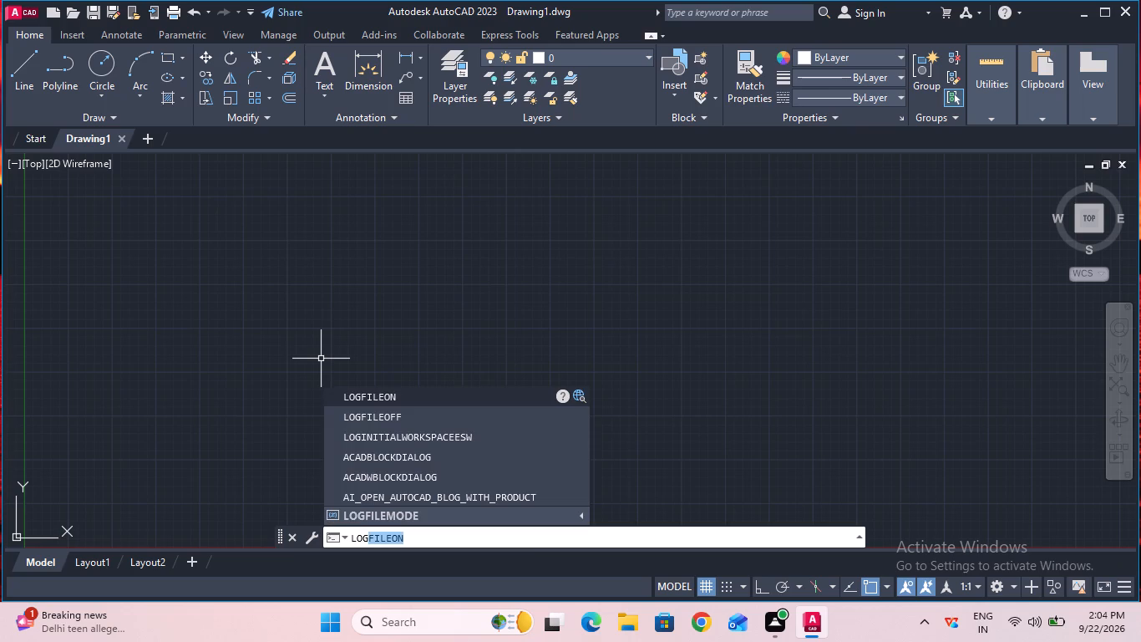
{"action": "left_click", "coordinate": [464, 400]}
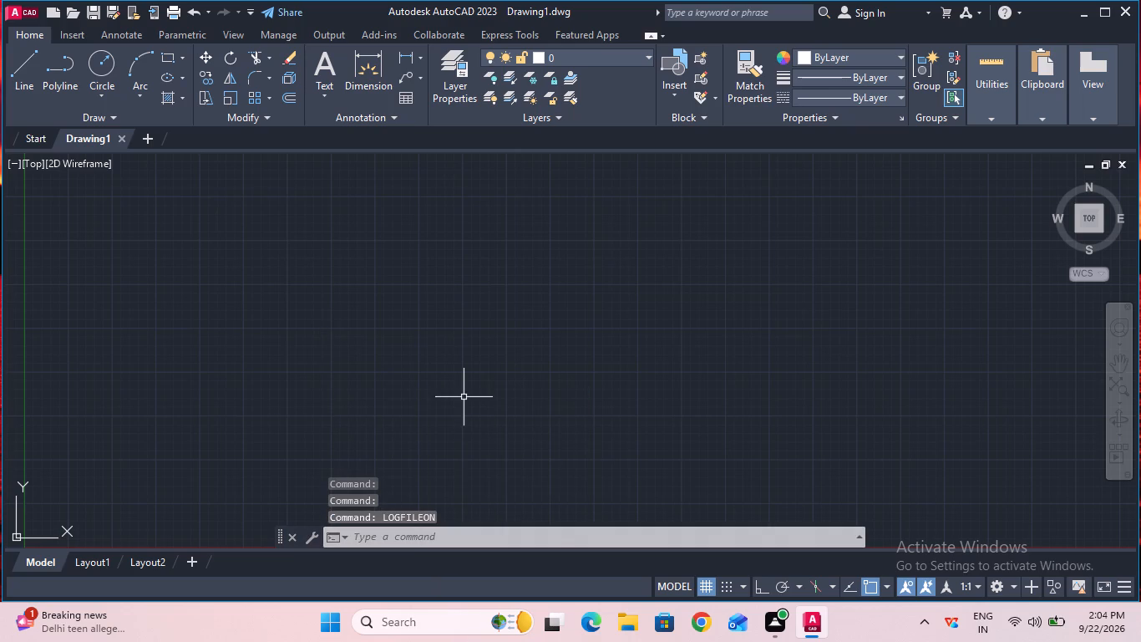
Configure the drawing units to a length precision of 0 and an insertion scale in millimeters.
{"action": "left_click", "coordinate": [479, 543]}
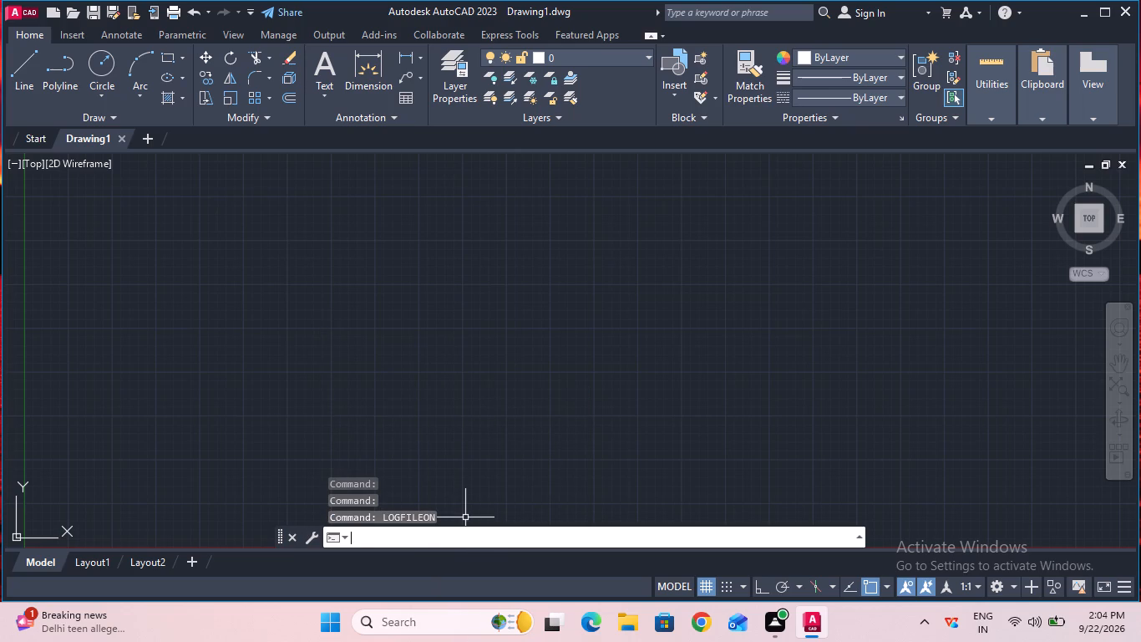
{"action": "type", "text": "uni"}
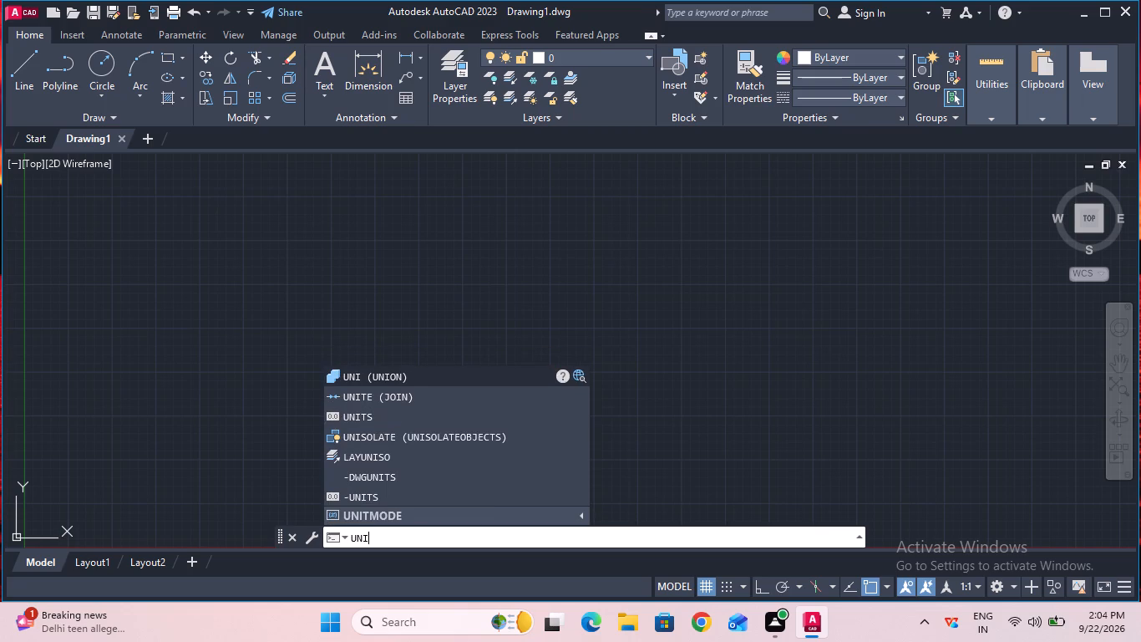
{"action": "left_click", "coordinate": [425, 416]}
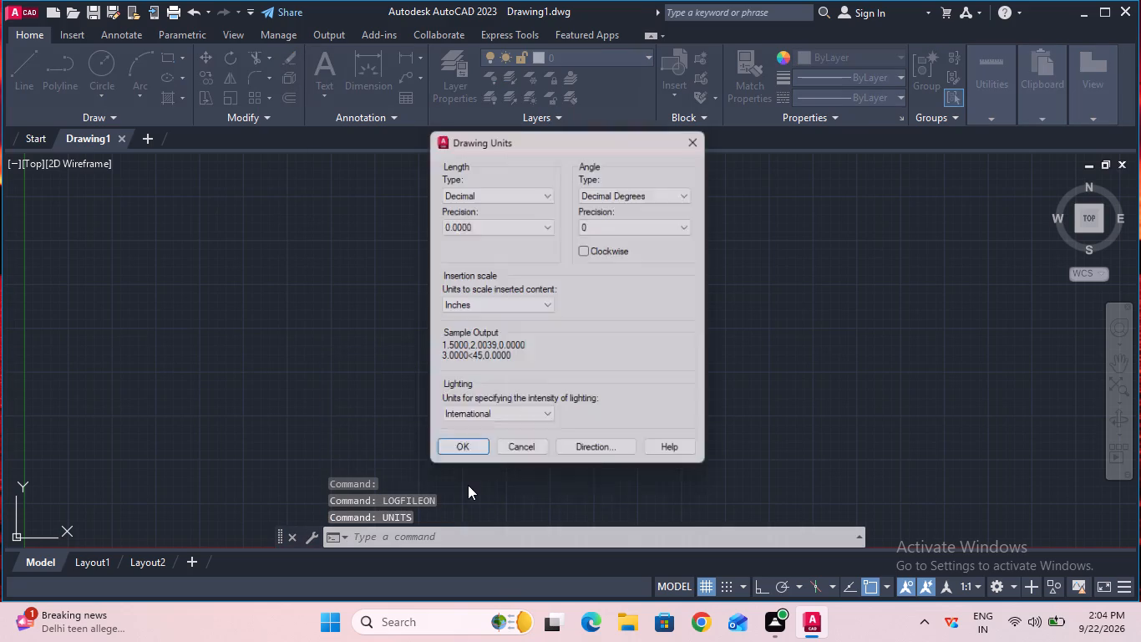
{"action": "left_click", "coordinate": [490, 220]}
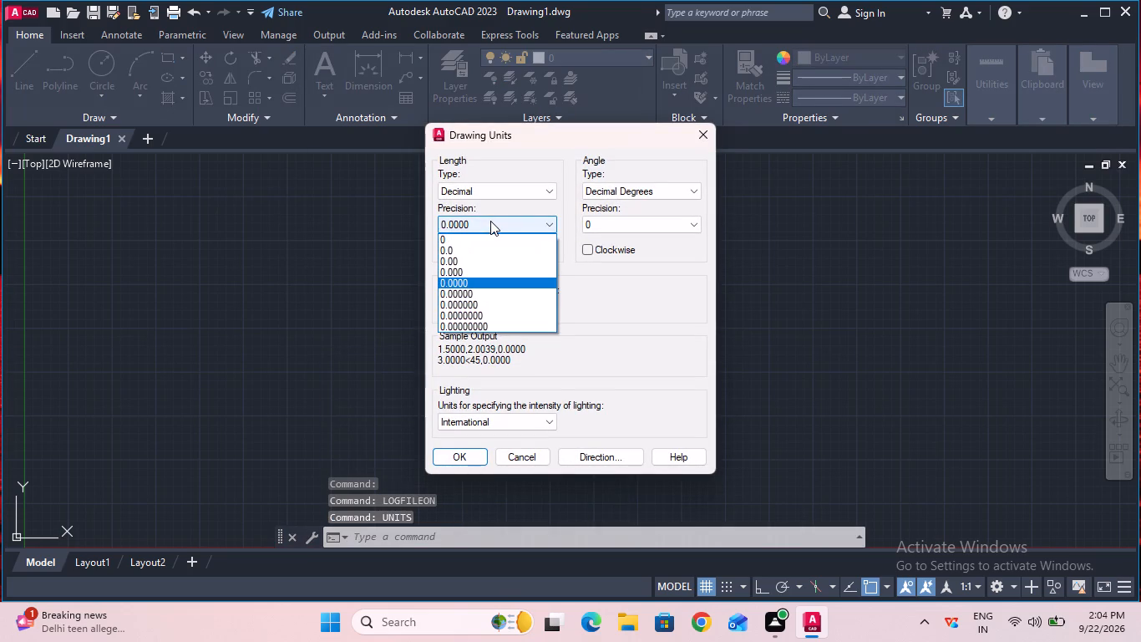
{"action": "left_click", "coordinate": [493, 236]}
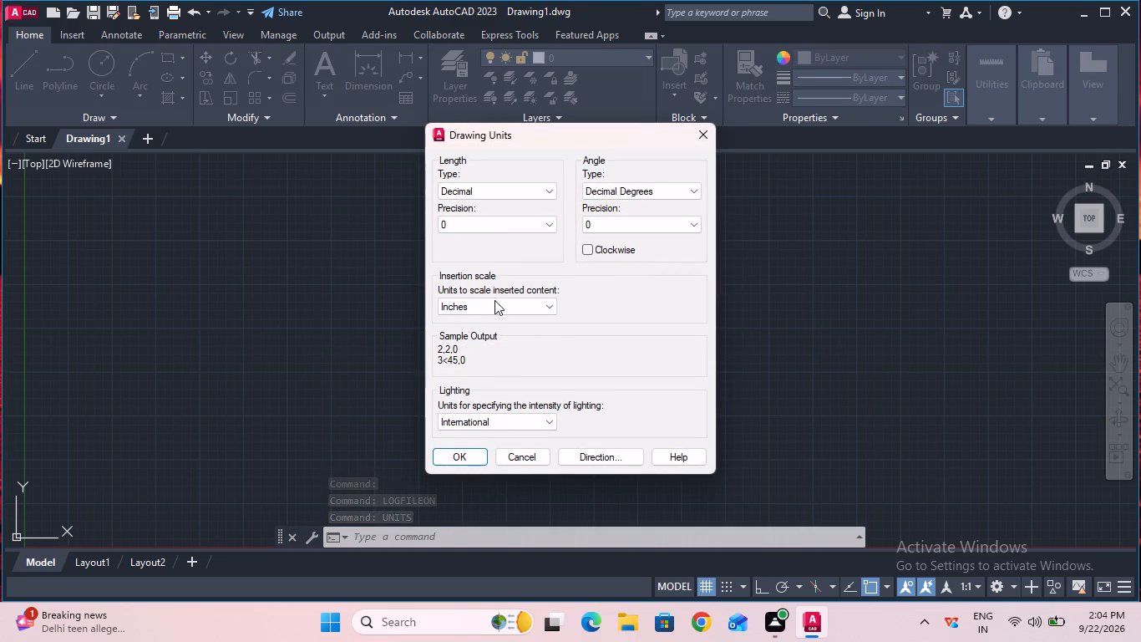
{"action": "left_click", "coordinate": [494, 301]}
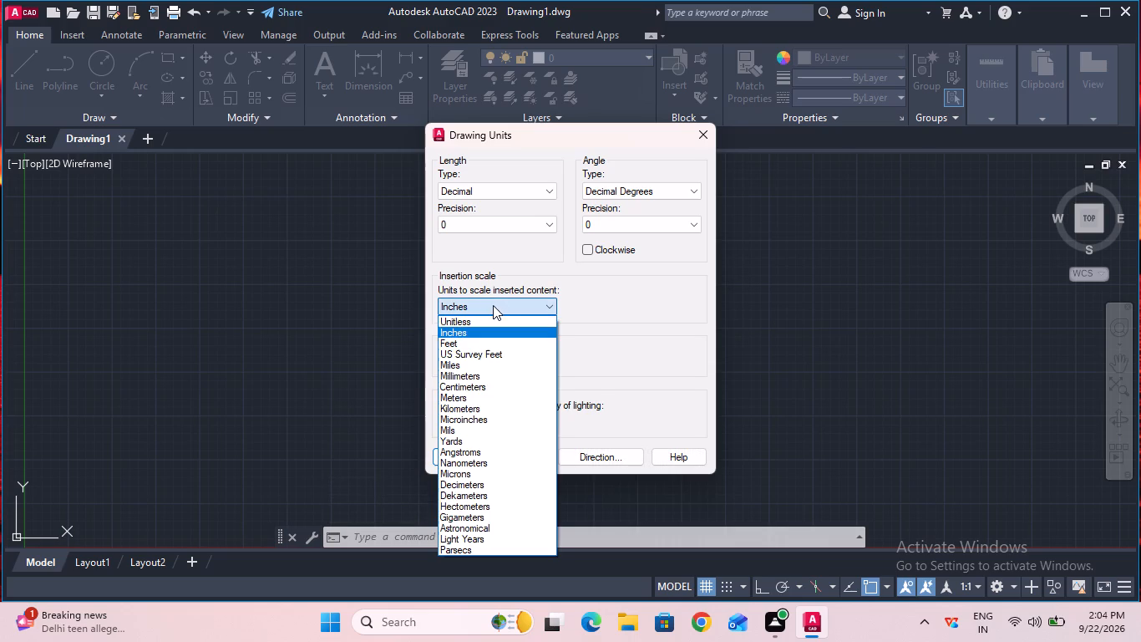
{"action": "left_click", "coordinate": [495, 375]}
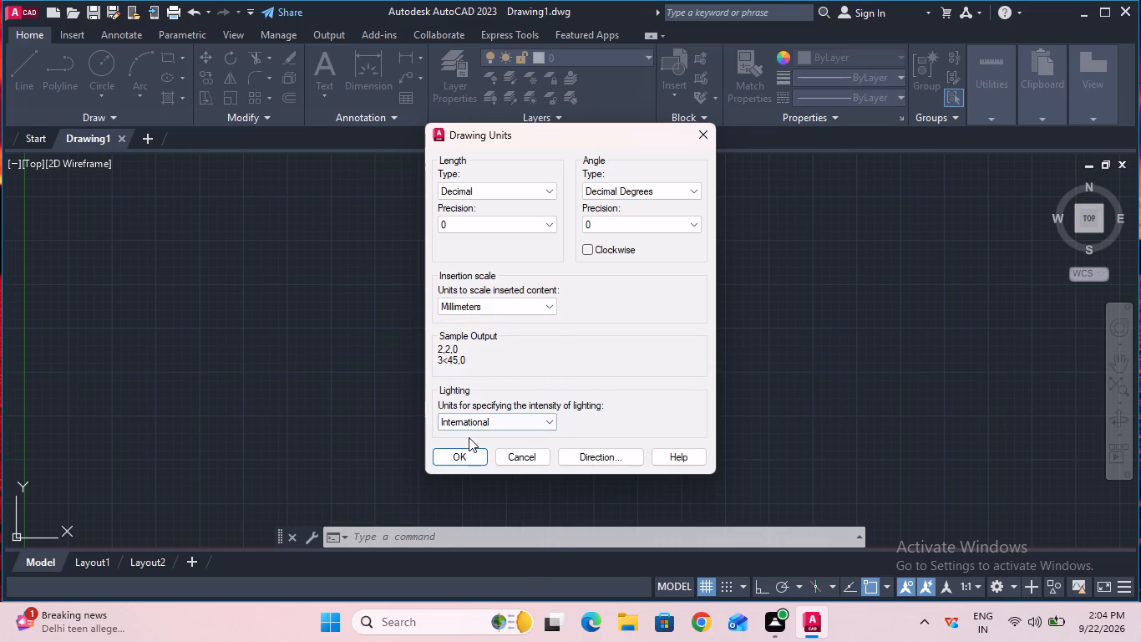
{"action": "left_click", "coordinate": [467, 447]}
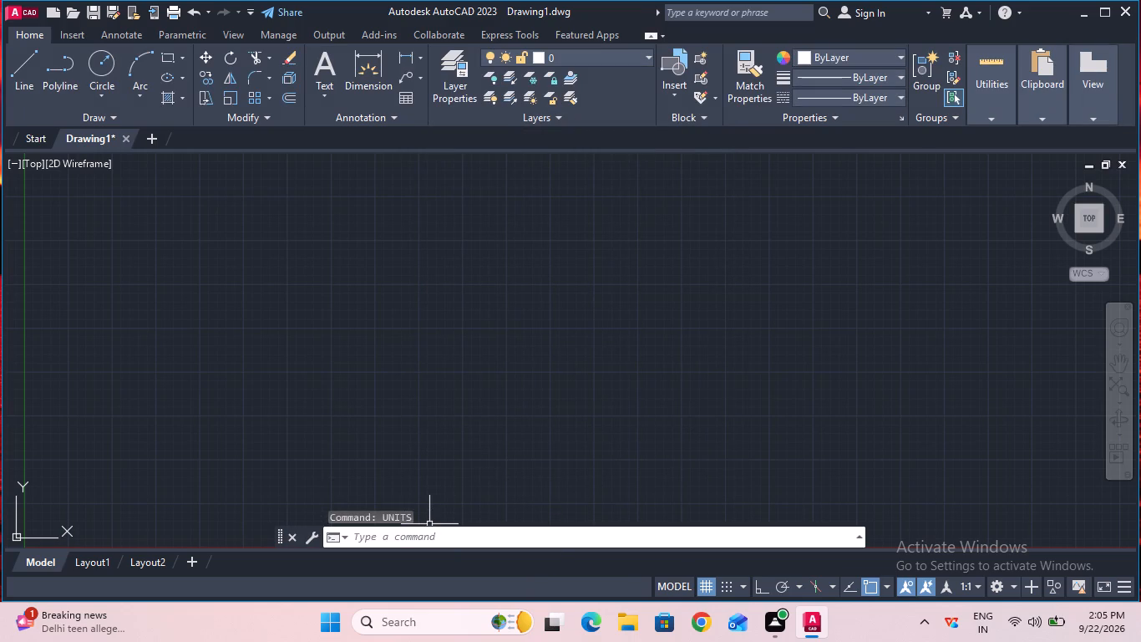
Modify the Standard dimension style so its linear dimension precision is 0.
{"action": "double_click", "coordinate": [428, 531]}
{"action": "key", "text": "d"}
{"action": "key", "text": "Return"}
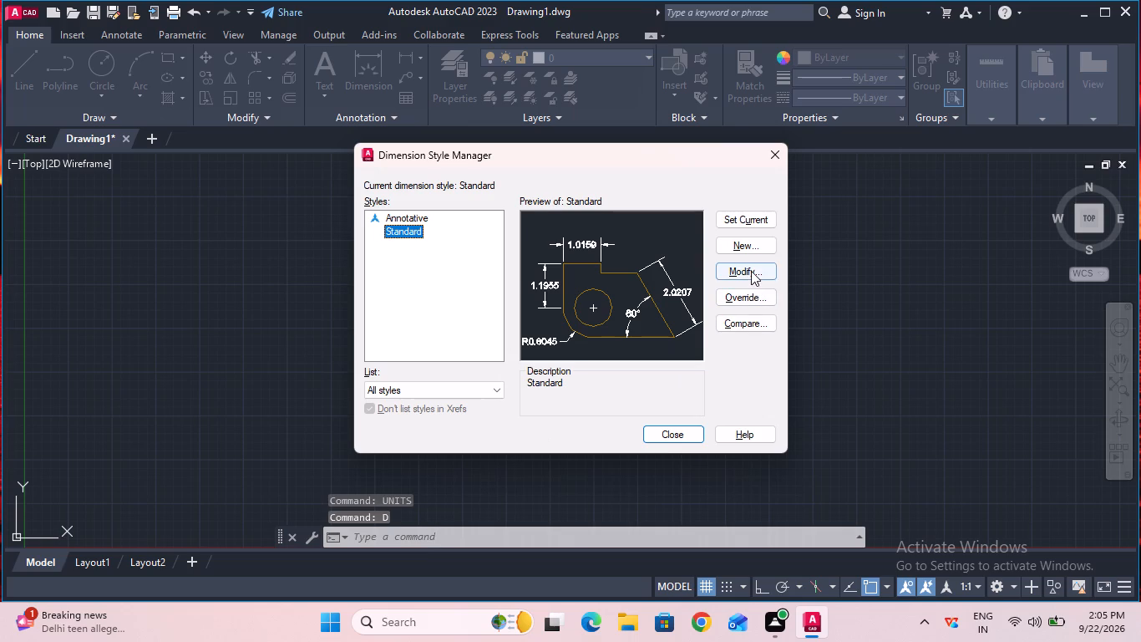
{"action": "double_click", "coordinate": [751, 271]}
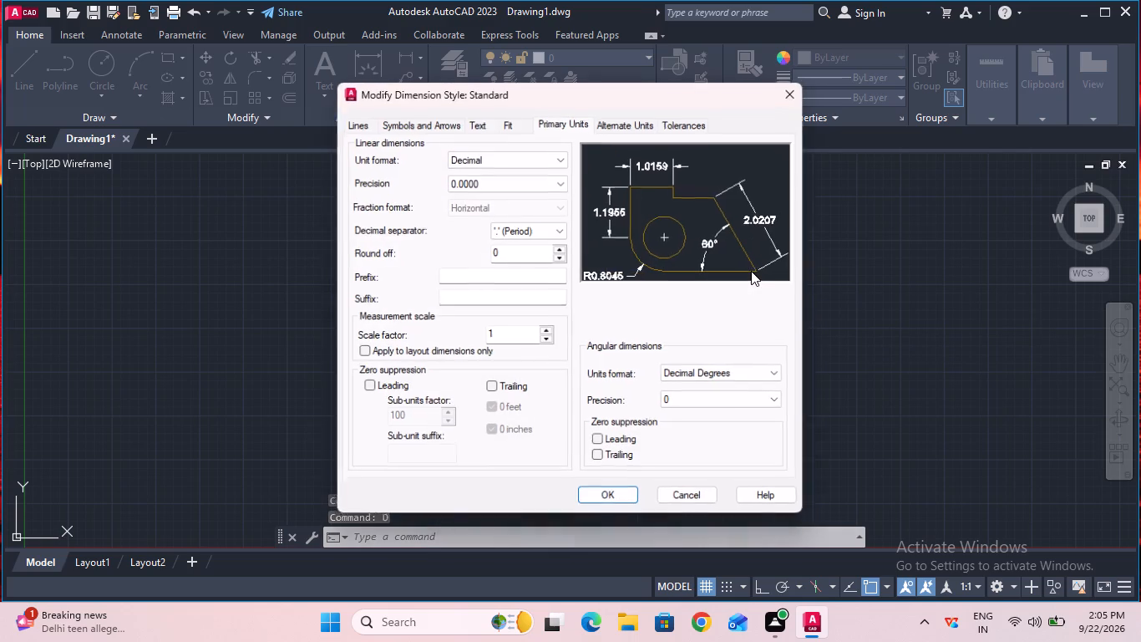
{"action": "left_click", "coordinate": [562, 184]}
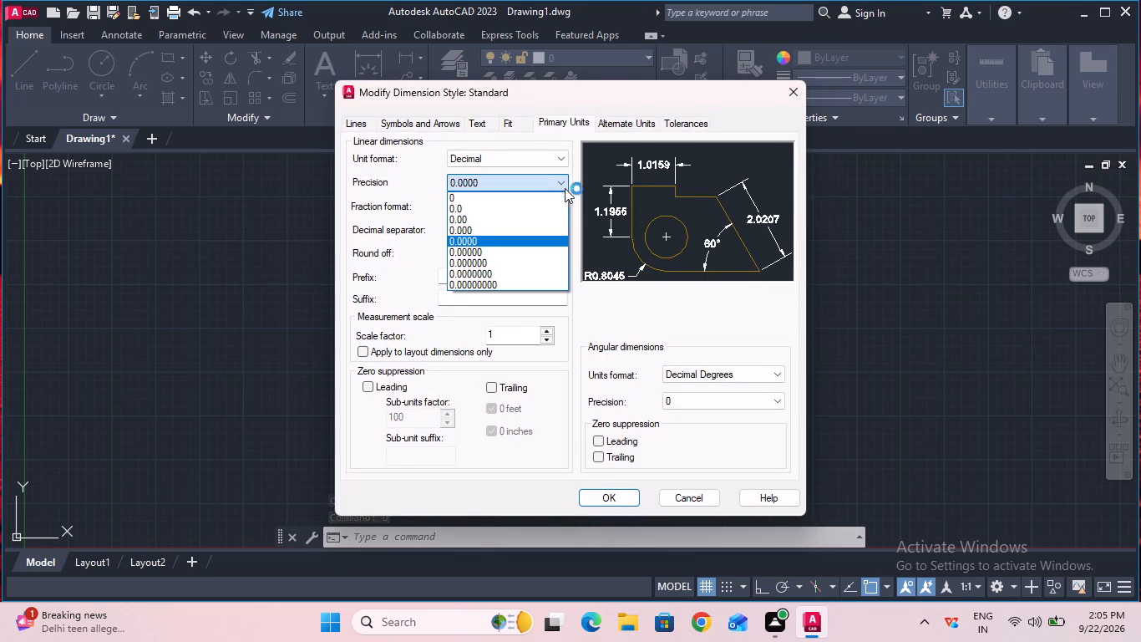
{"action": "left_click", "coordinate": [566, 198]}
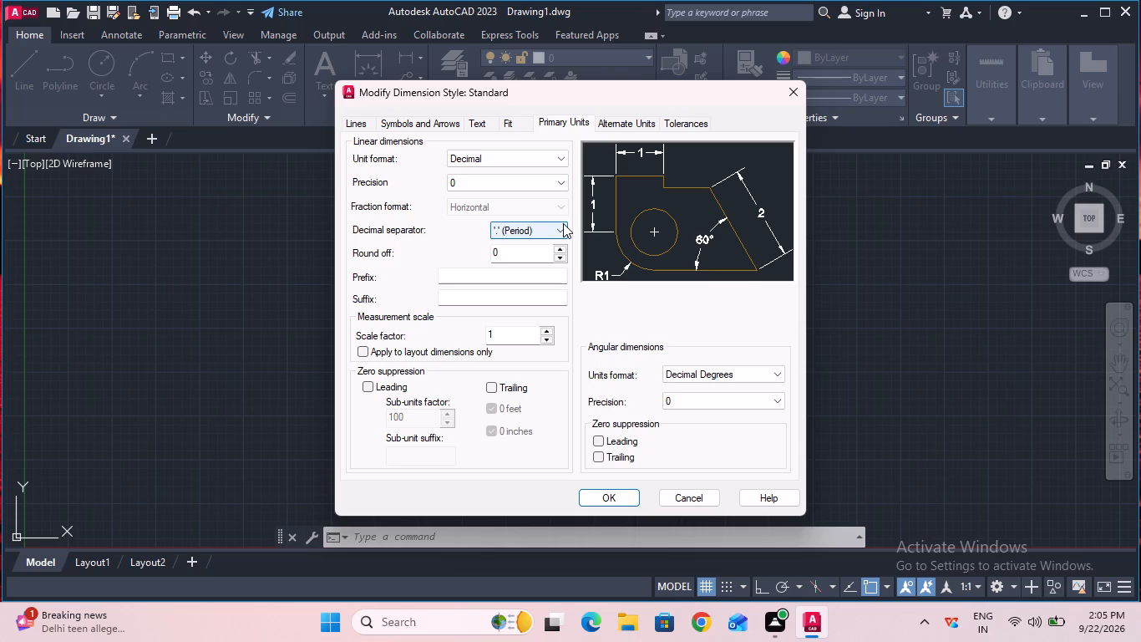
Give the Standard dimension style a text height of 6 and ISO standard text alignment, and make it the current style.
{"action": "left_click", "coordinate": [483, 121]}
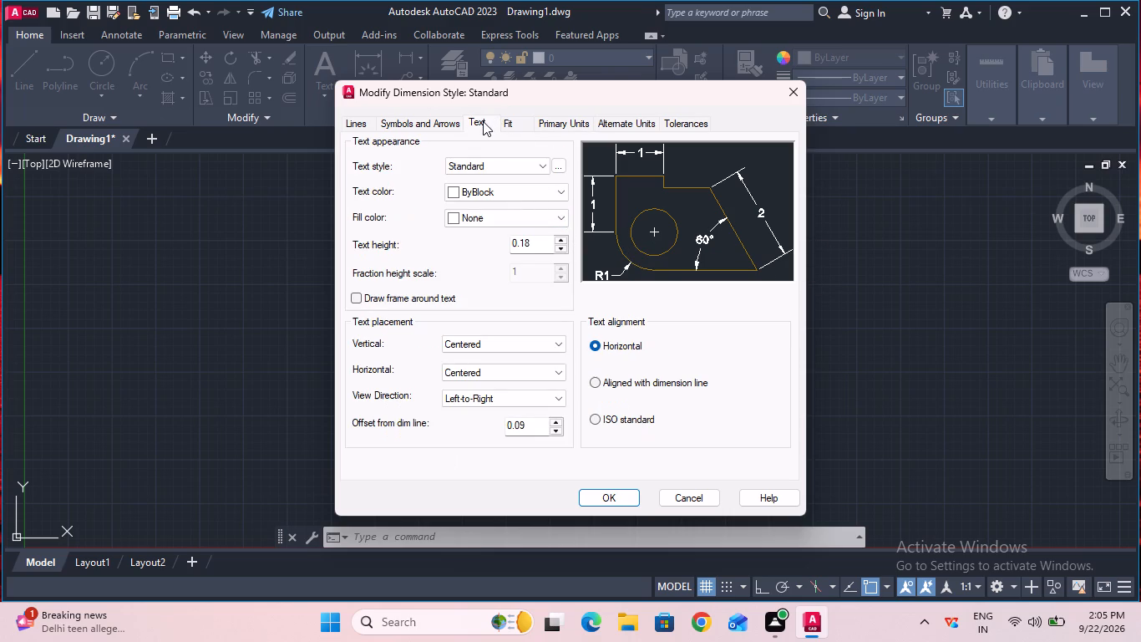
{"action": "left_click", "coordinate": [547, 242]}
{"action": "key", "text": "BackSpace"}
{"action": "key", "text": "BackSpace"}
{"action": "key", "text": "BackSpace"}
{"action": "key", "text": "BackSpace"}
{"action": "key", "text": "BackSpace"}
{"action": "key", "text": "BackSpace"}
{"action": "key", "text": "BackSpace"}
{"action": "key", "text": "BackSpace"}
{"action": "key", "text": "BackSpace"}
{"action": "key", "text": "BackSpace"}
{"action": "key", "text": "6"}
{"action": "left_click", "coordinate": [595, 422]}
{"action": "left_click", "coordinate": [611, 497]}
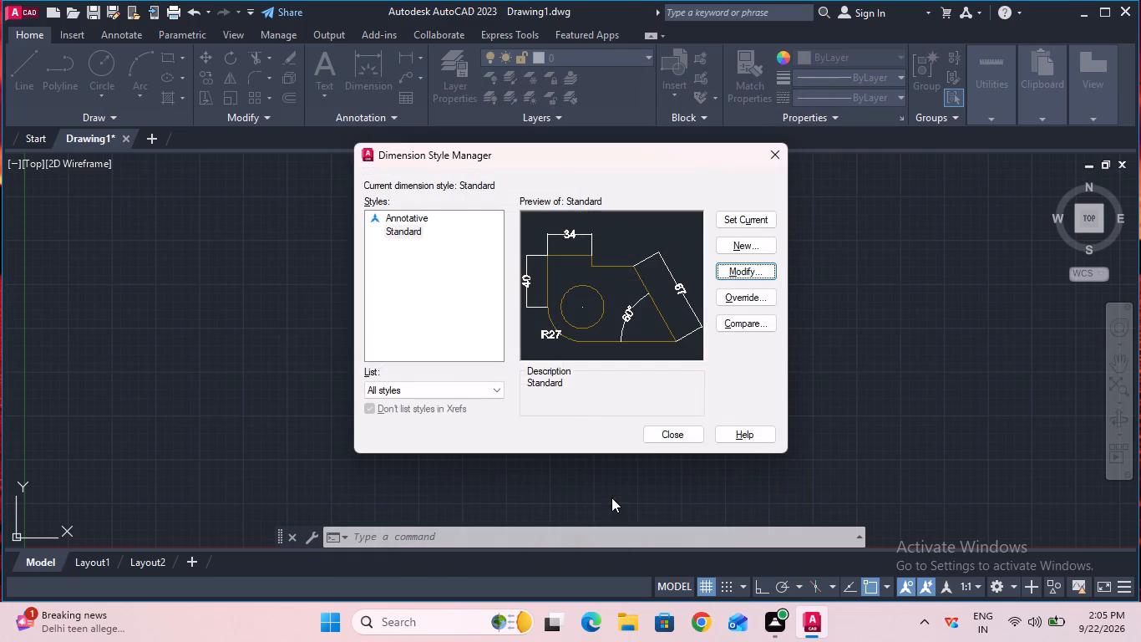
{"action": "left_click", "coordinate": [742, 217]}
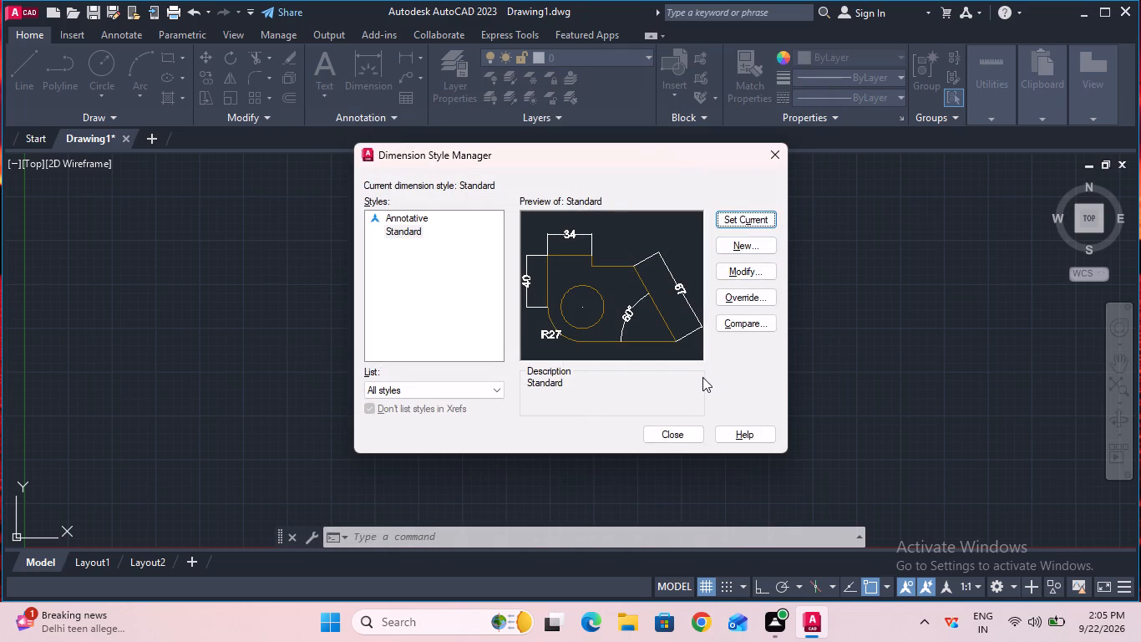
{"action": "left_click", "coordinate": [680, 431]}
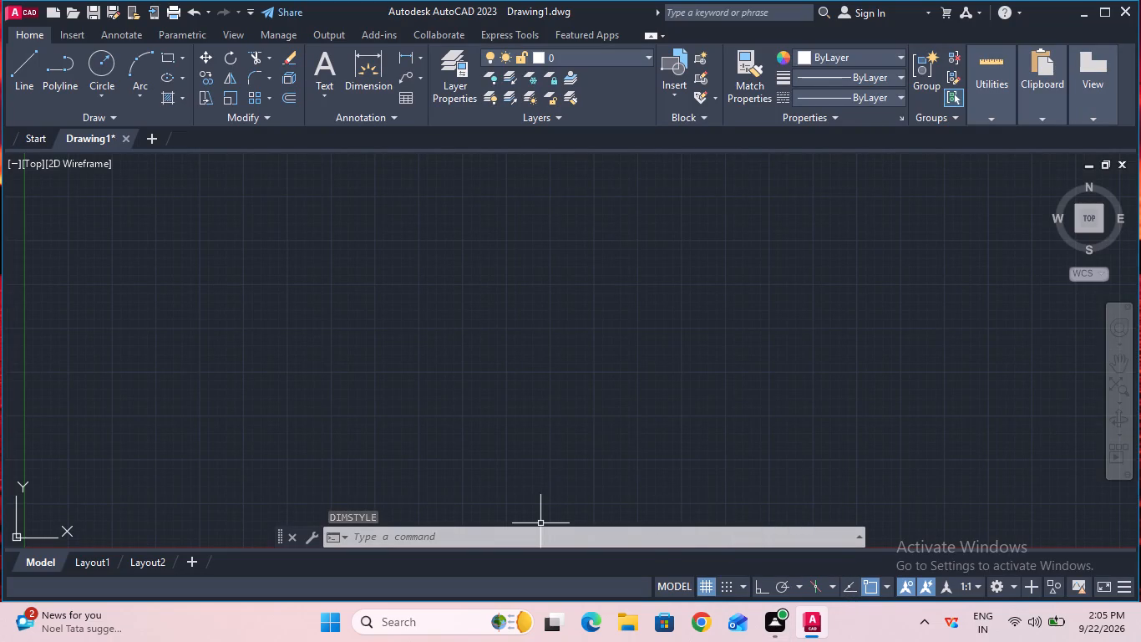
Set the model space limits with the lower-left corner at 0,0 and the upper-right corner at 100,100.
{"action": "left_click", "coordinate": [501, 543]}
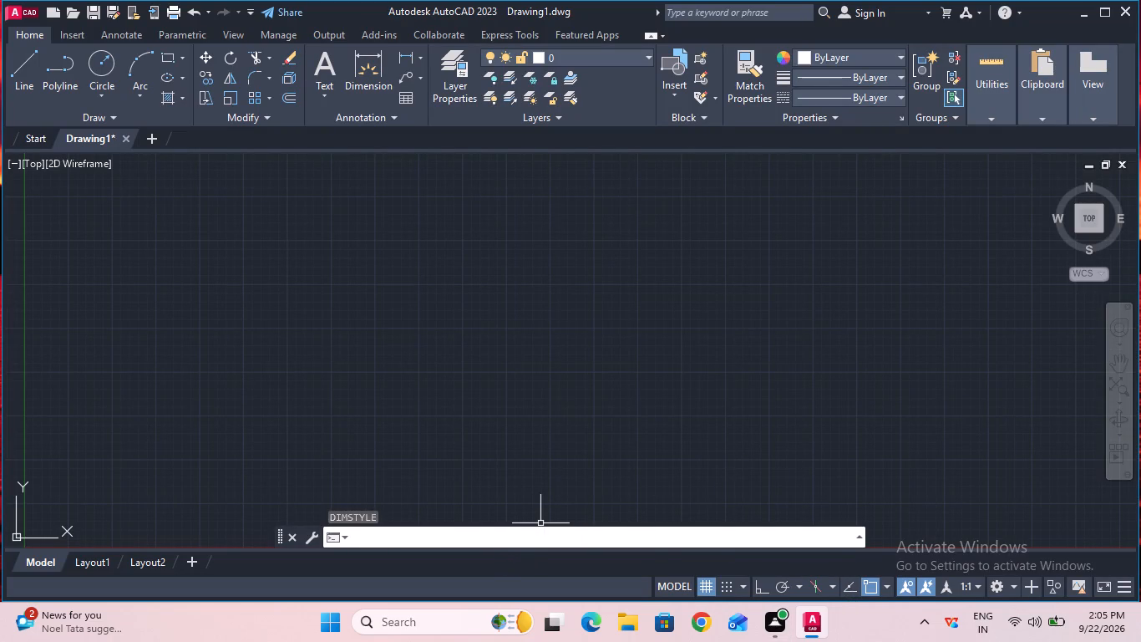
{"action": "type", "text": "li"}
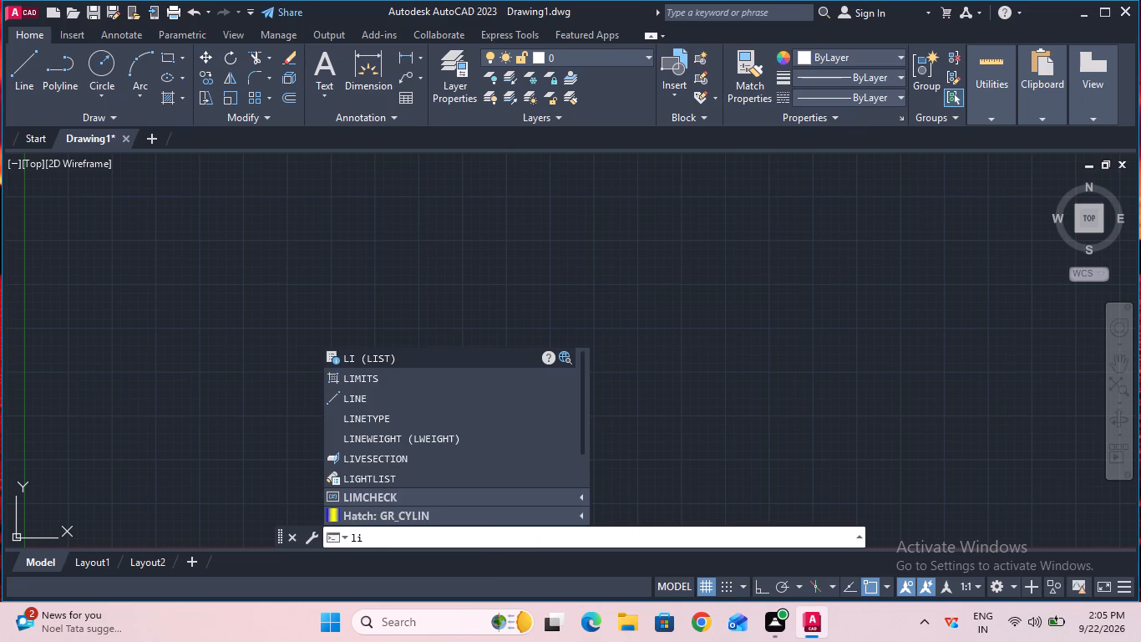
{"action": "left_click", "coordinate": [414, 382]}
{"action": "left_click", "coordinate": [672, 541]}
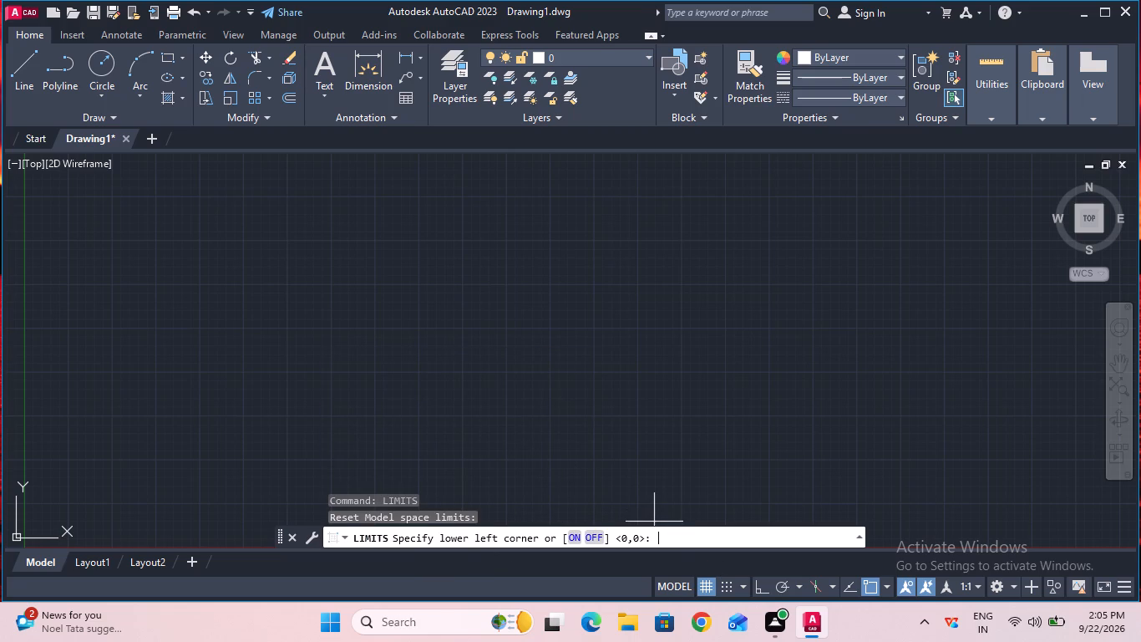
{"action": "type", "text": "0,0"}
{"action": "key", "text": "Return"}
{"action": "type", "text": "100"}
{"action": "type", "text": ",100"}
{"action": "key", "text": "Return"}
{"action": "key", "text": "z"}
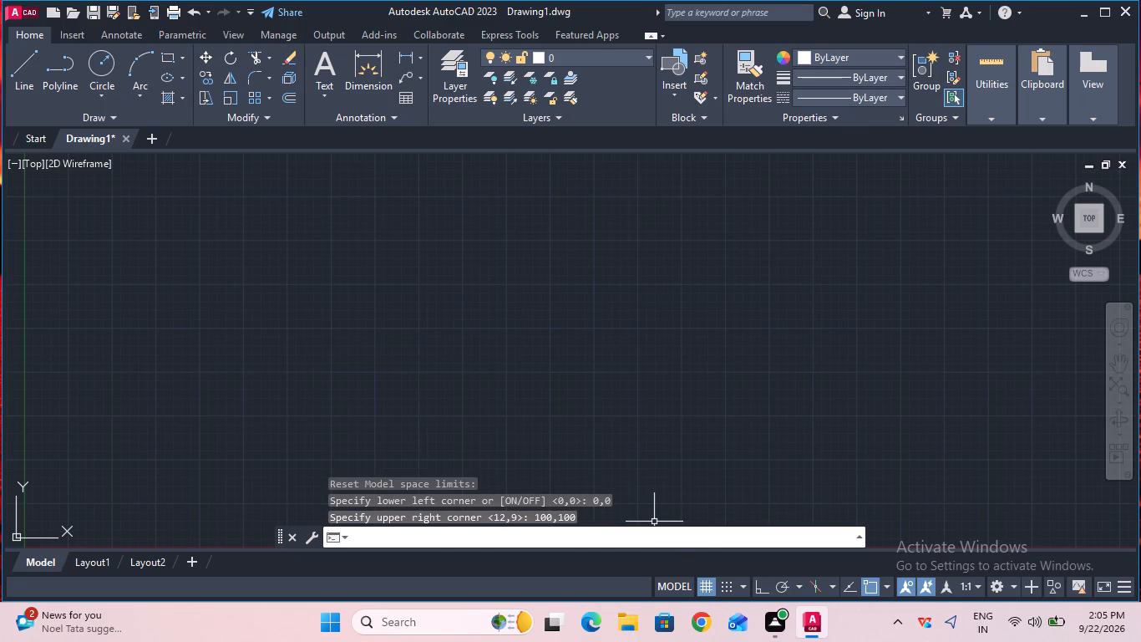
{"action": "key", "text": "Return"}
{"action": "key", "text": "a"}
{"action": "key", "text": "Return"}
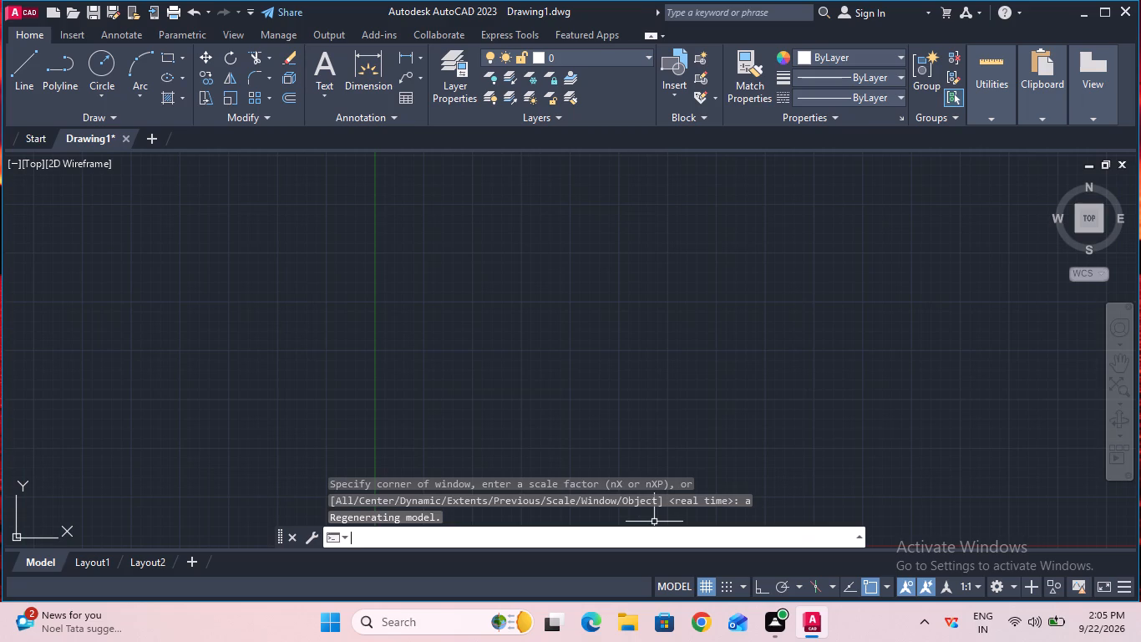
Turn on Ortho mode.
{"action": "key", "text": "F8"}
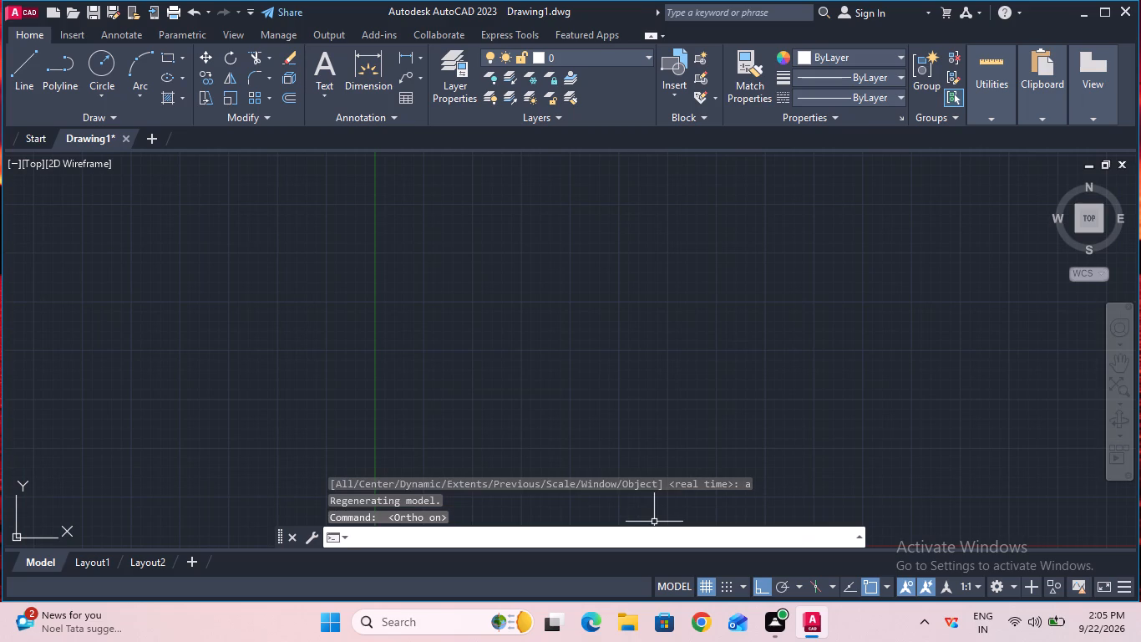
Load the CENTER linetype from acad.lin into the drawing.
{"action": "left_click", "coordinate": [421, 59]}
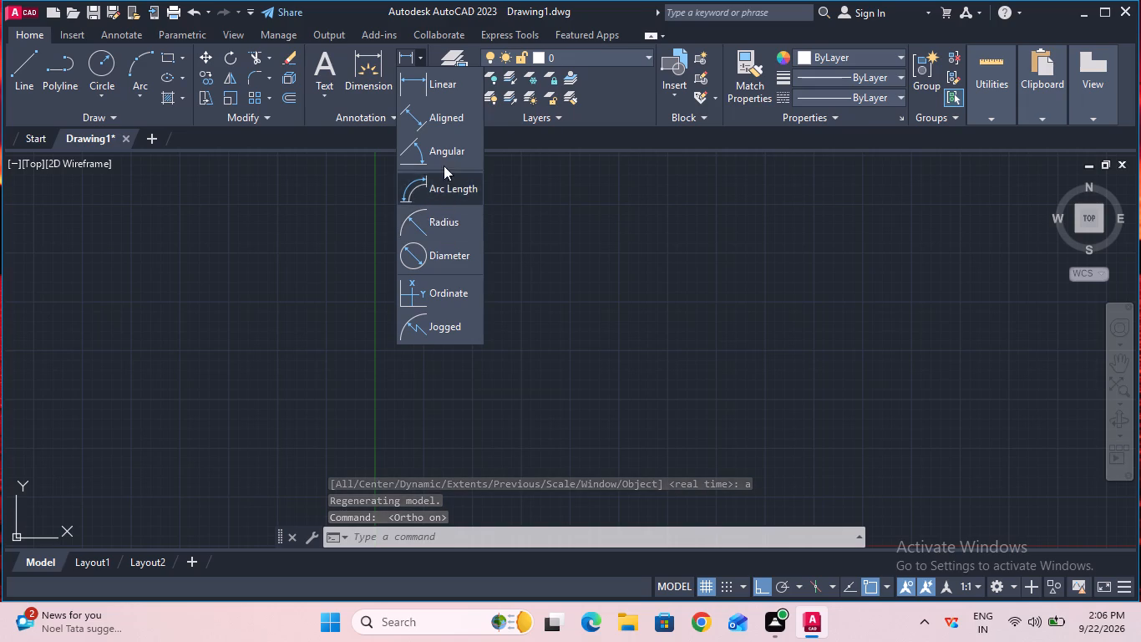
{"action": "left_click", "coordinate": [446, 115]}
{"action": "left_click", "coordinate": [894, 91]}
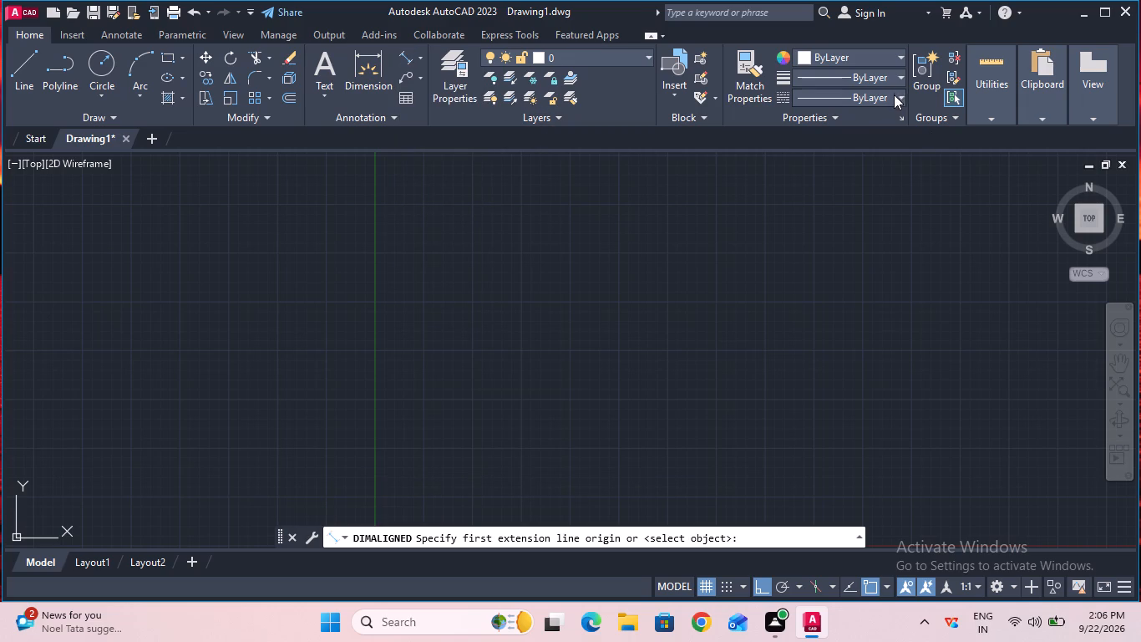
{"action": "double_click", "coordinate": [870, 180]}
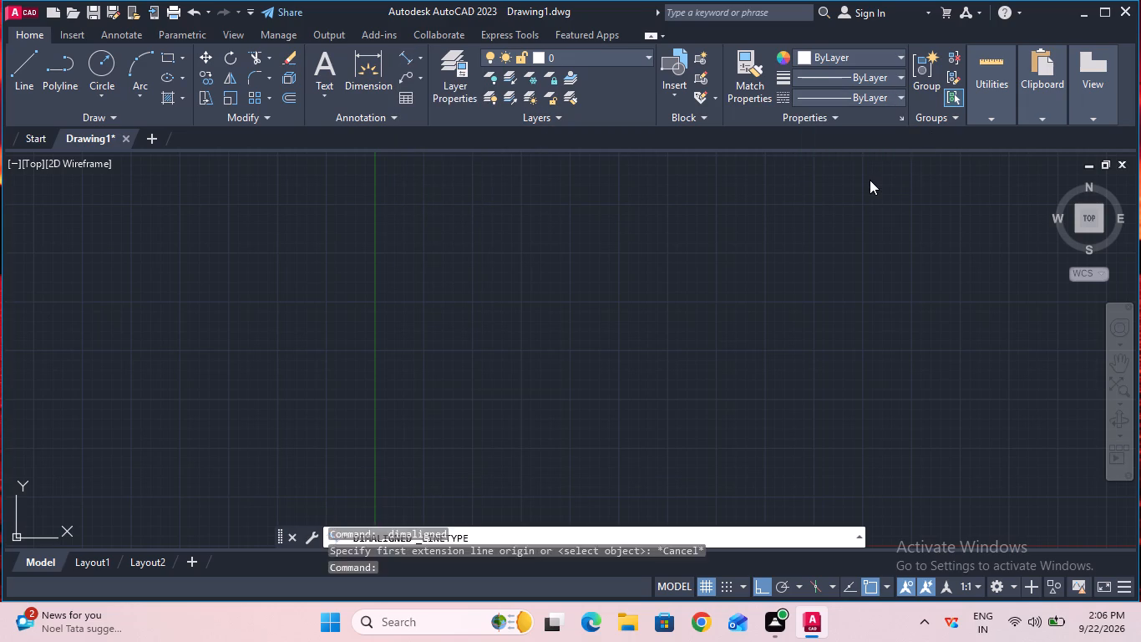
{"action": "left_click", "coordinate": [696, 168]}
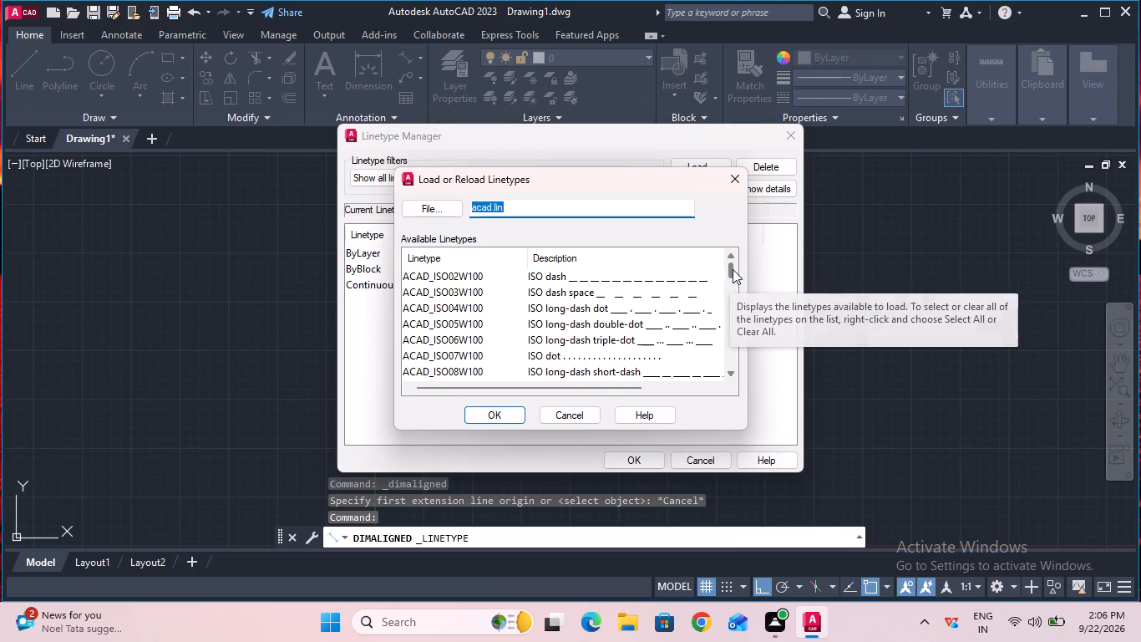
{"action": "left_click_drag", "start_coordinate": [733, 269], "coordinate": [731, 295]}
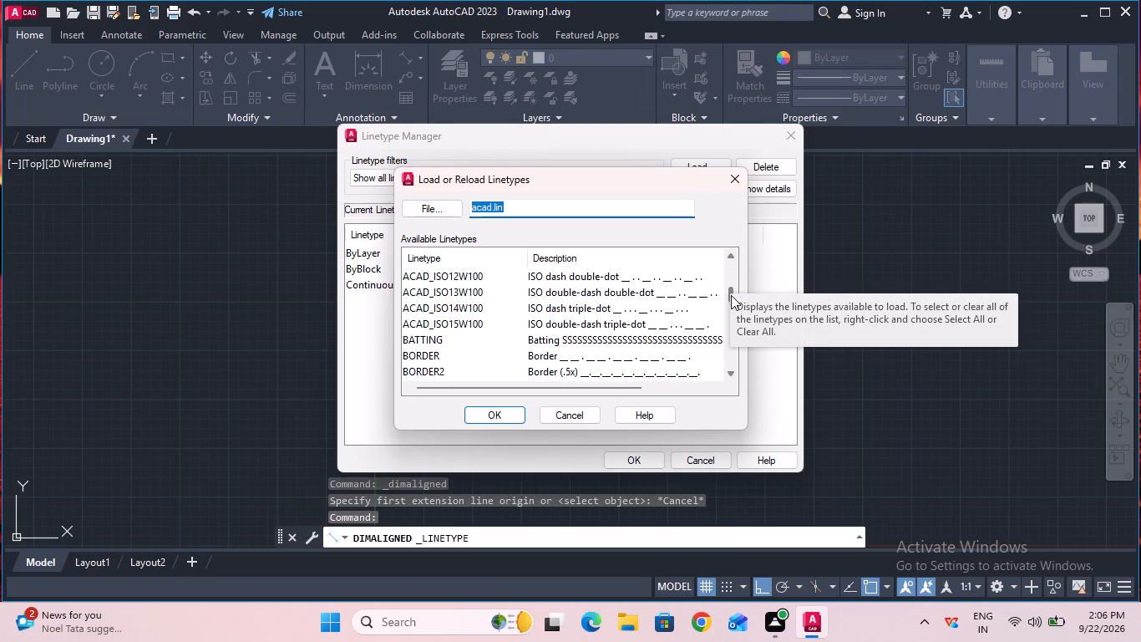
{"action": "left_click_drag", "start_coordinate": [731, 295], "coordinate": [732, 299]}
{"action": "double_click", "coordinate": [573, 355]}
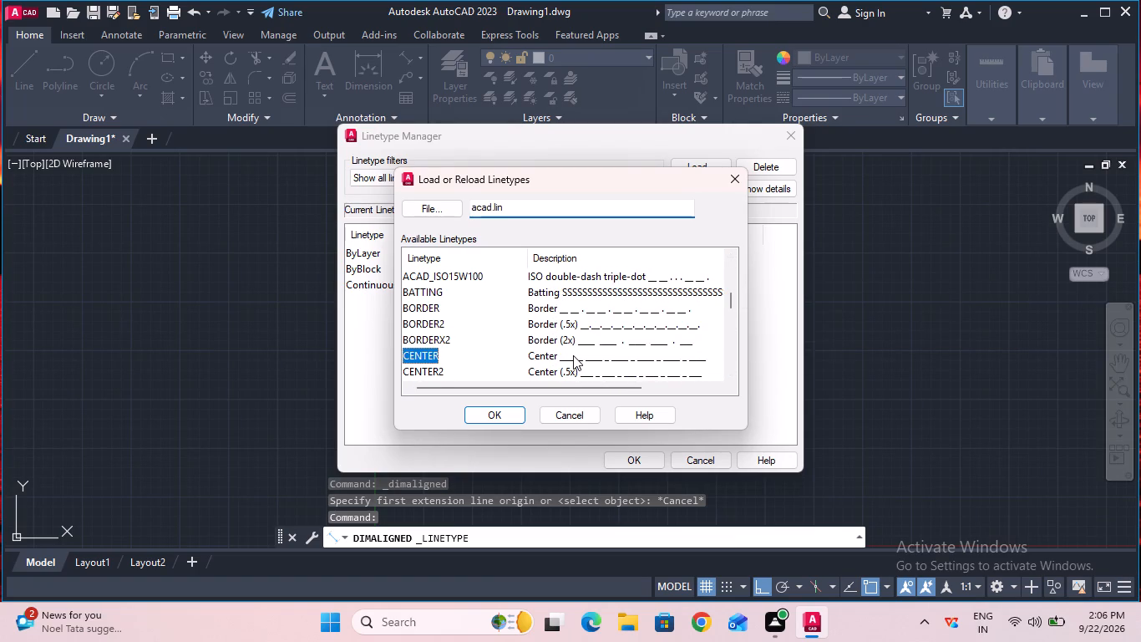
{"action": "left_click", "coordinate": [505, 408]}
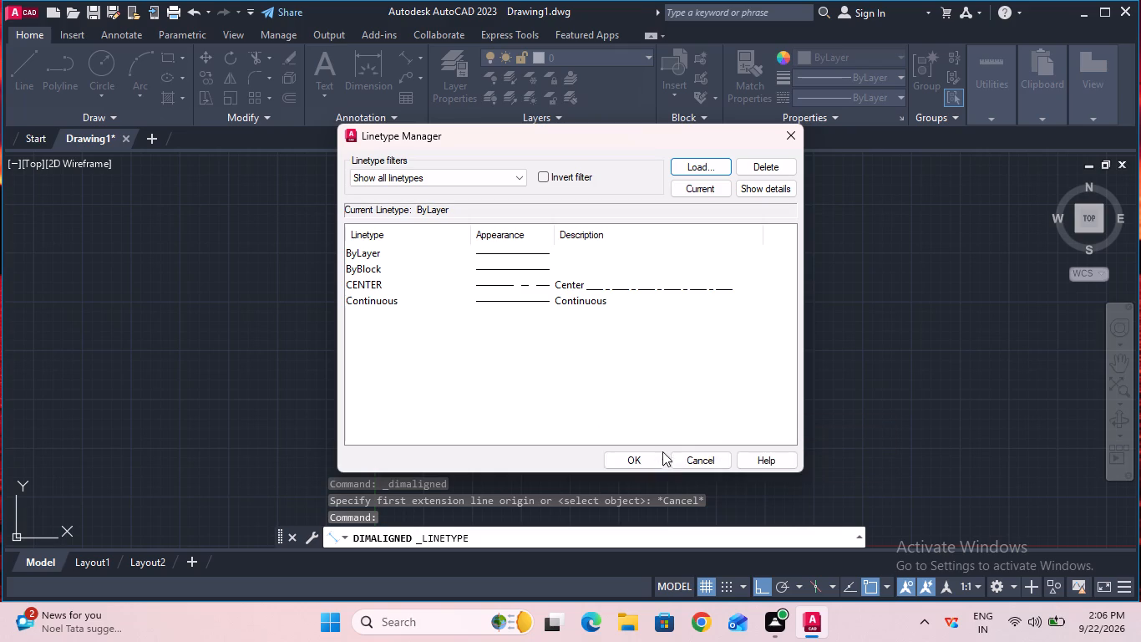
{"action": "left_click", "coordinate": [652, 464]}
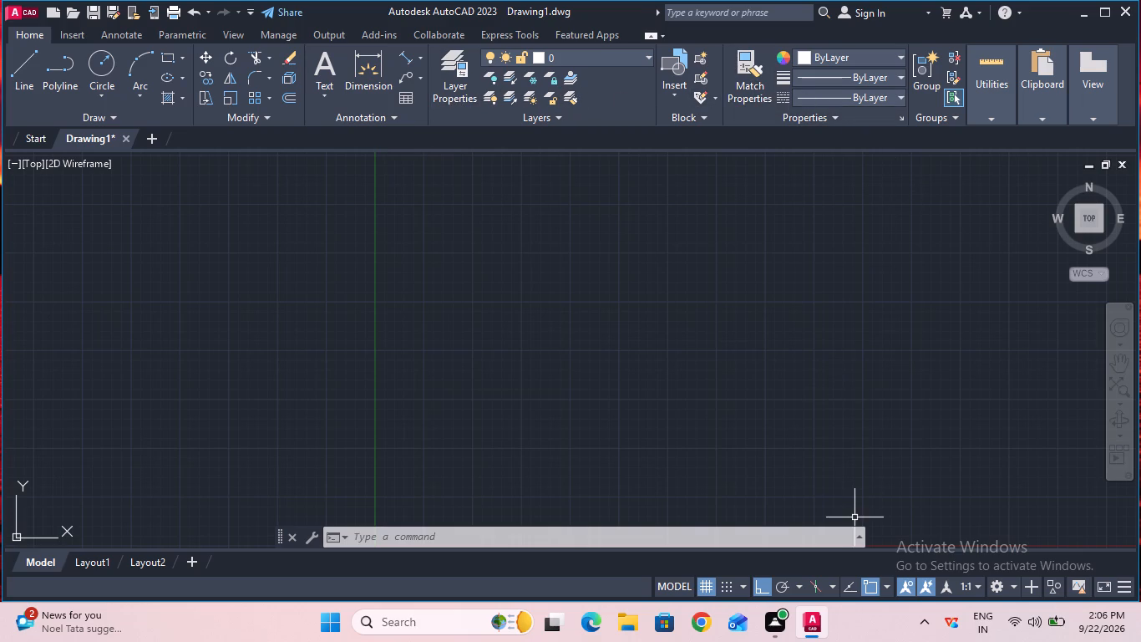
Turn on isometric drafting with the Top isoplane.
{"action": "left_click", "coordinate": [830, 580]}
{"action": "left_click", "coordinate": [844, 537]}
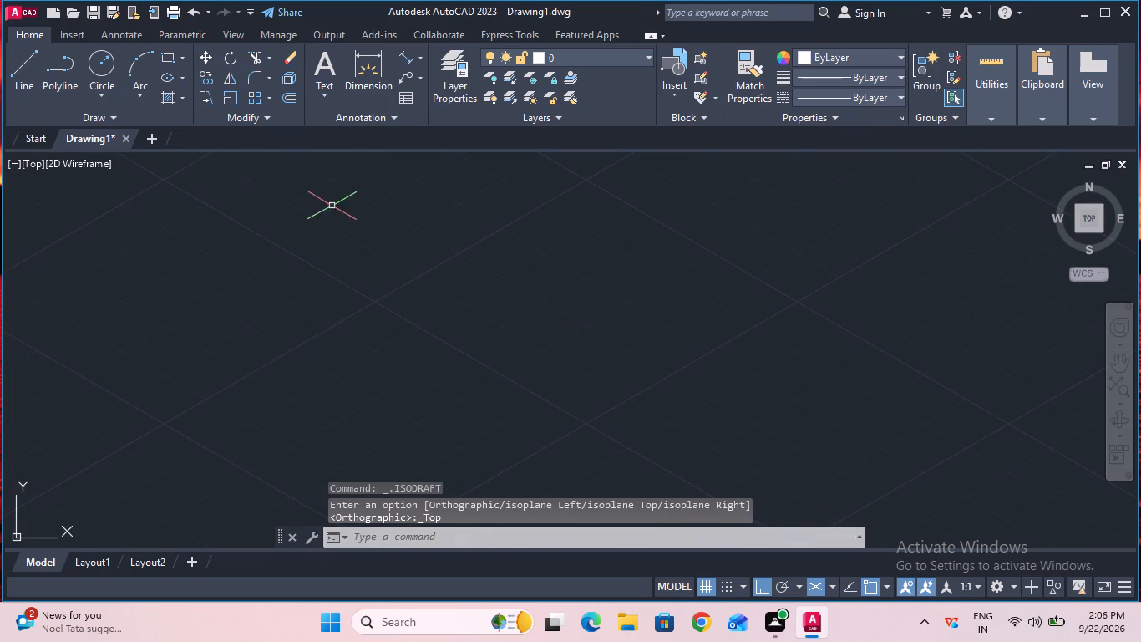
Draw a 60 mm line in the middle of the drawing area, rising along the 30° isometric axis.
{"action": "left_click", "coordinate": [20, 82]}
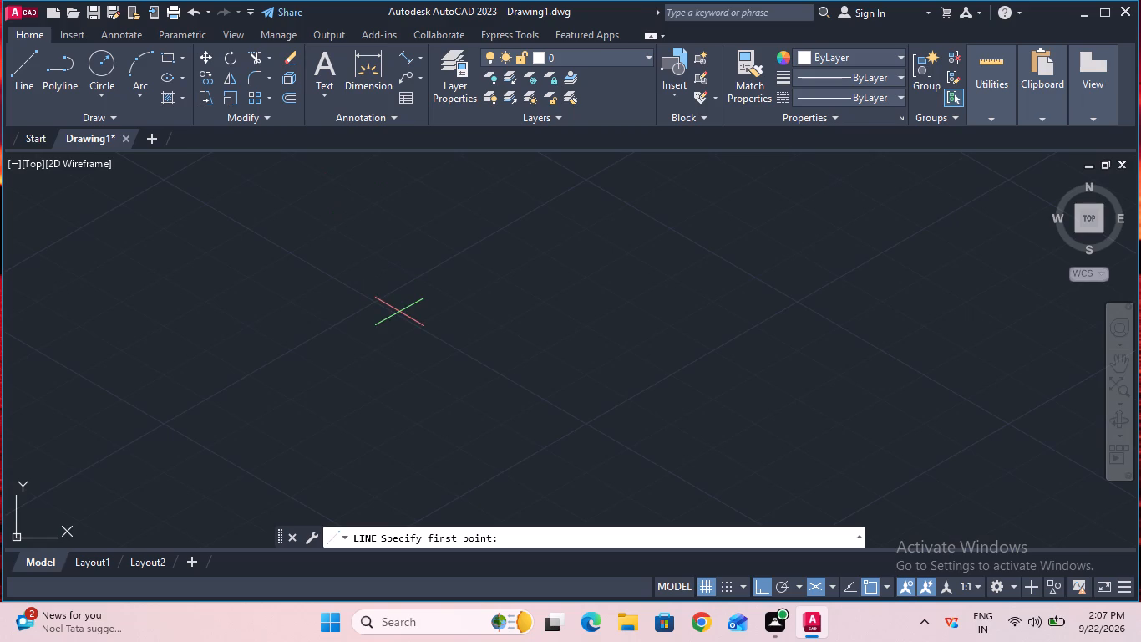
{"action": "left_click", "coordinate": [459, 349]}
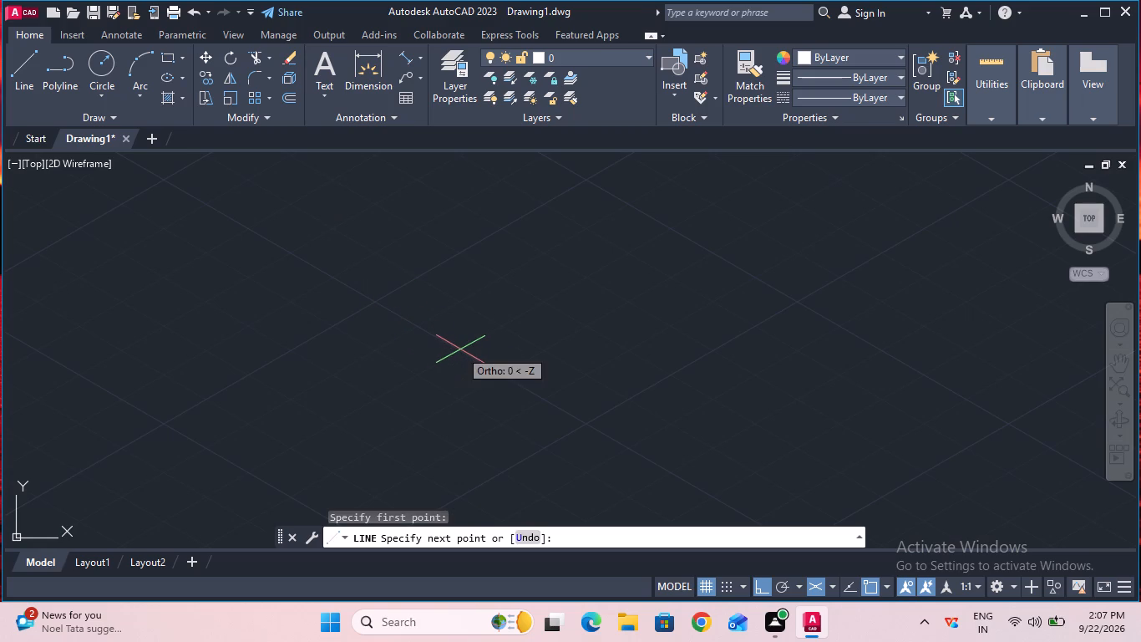
{"action": "type", "text": "60"}
{"action": "key", "text": "Return"}
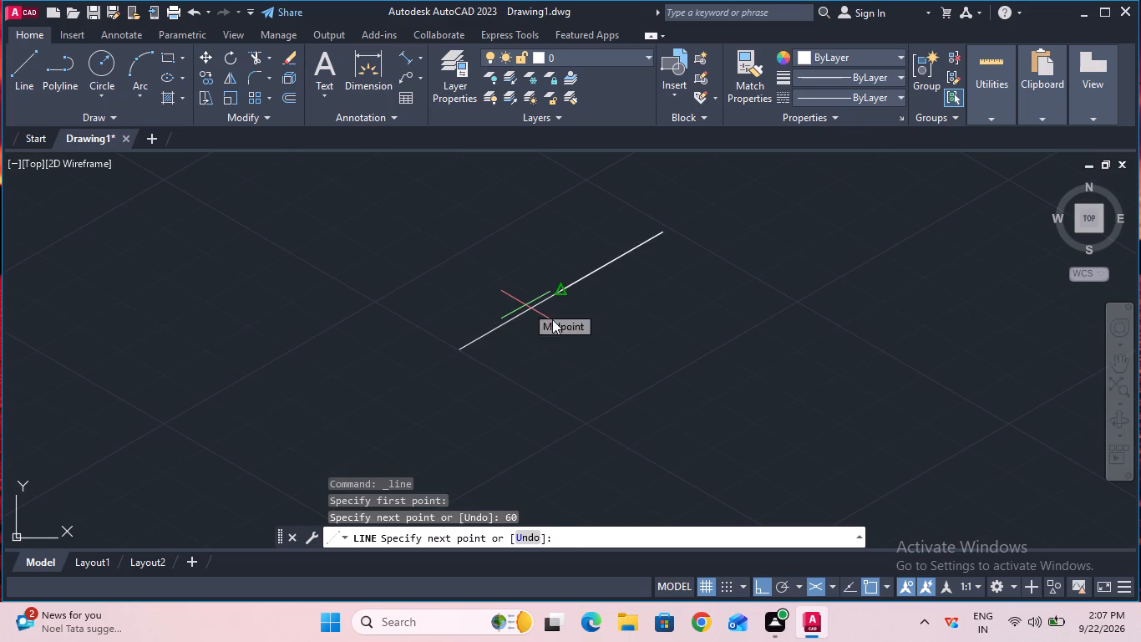
{"action": "key", "text": "Escape"}
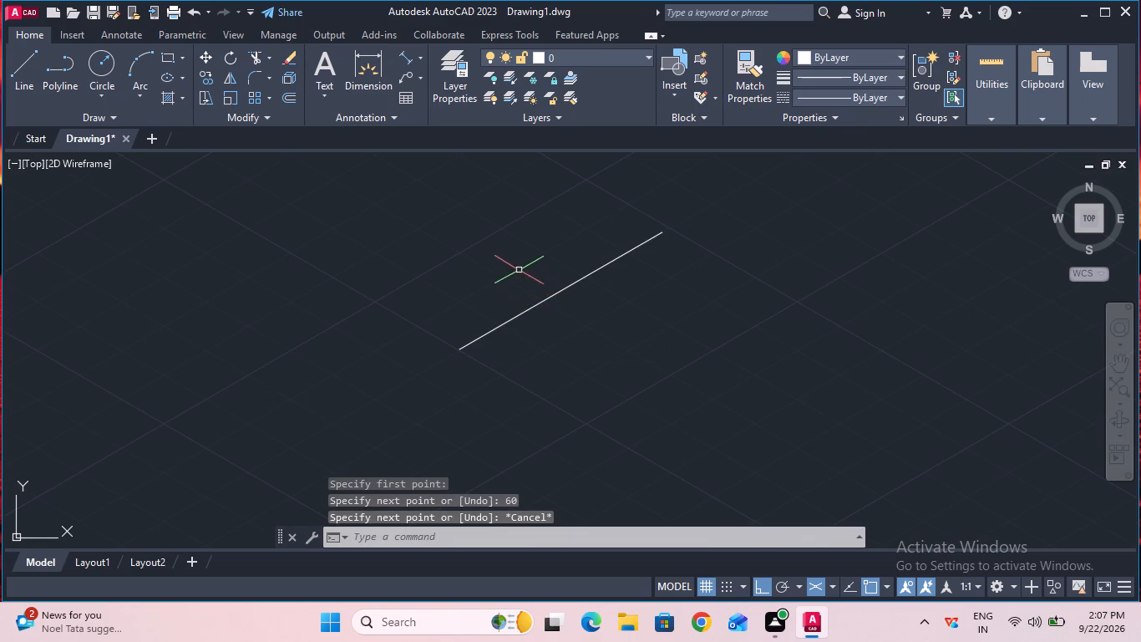
Copy the 60 mm line from its midpoint by 20 mm along the 330° isometric direction.
{"action": "left_click", "coordinate": [210, 79]}
{"action": "left_click", "coordinate": [535, 308]}
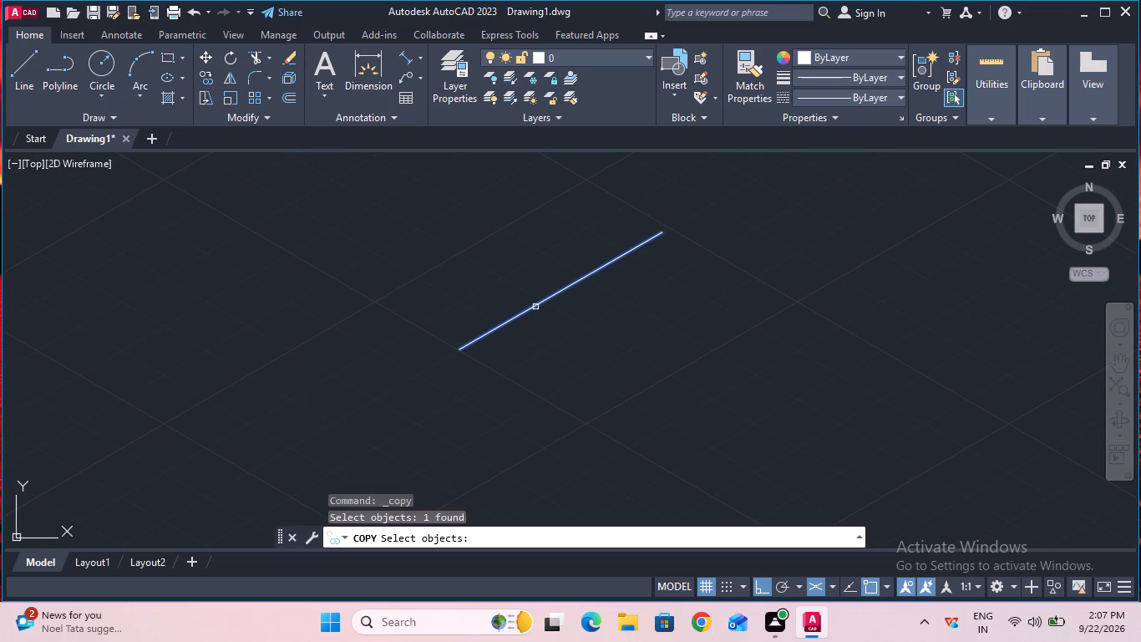
{"action": "key", "text": "Return"}
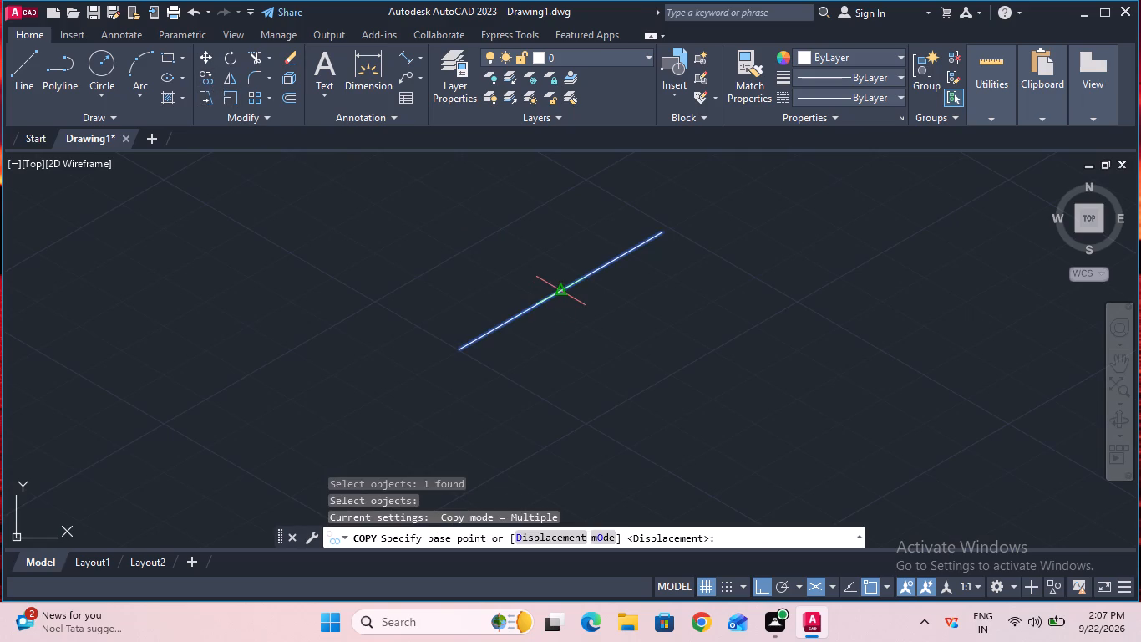
{"action": "left_click", "coordinate": [560, 293]}
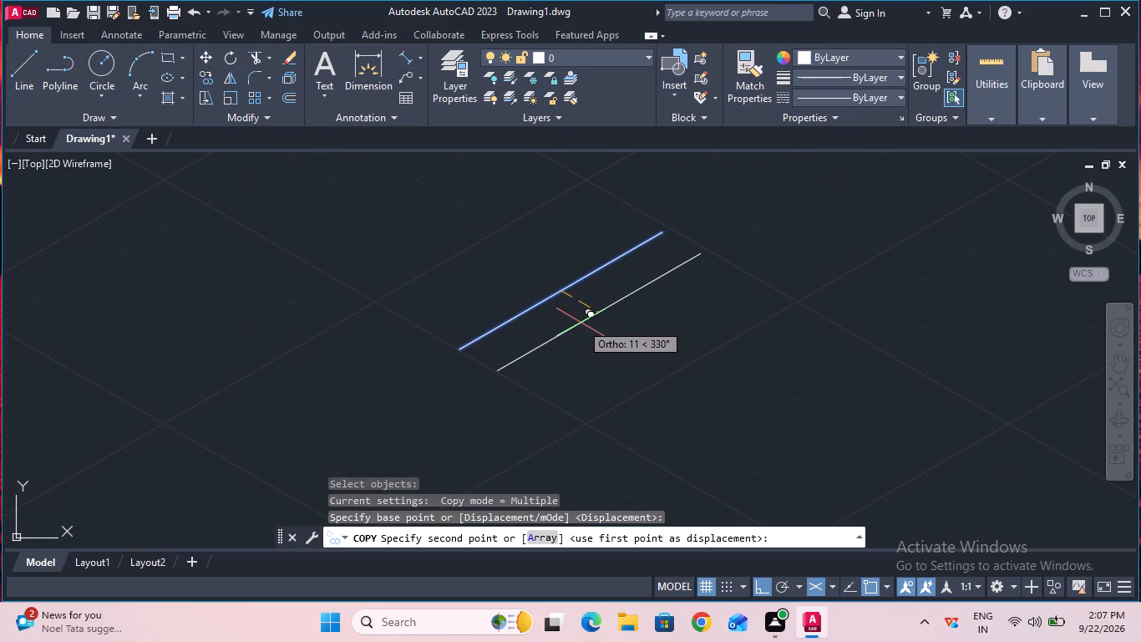
{"action": "key", "text": "2"}
{"action": "key", "text": "0"}
{"action": "key", "text": "Return"}
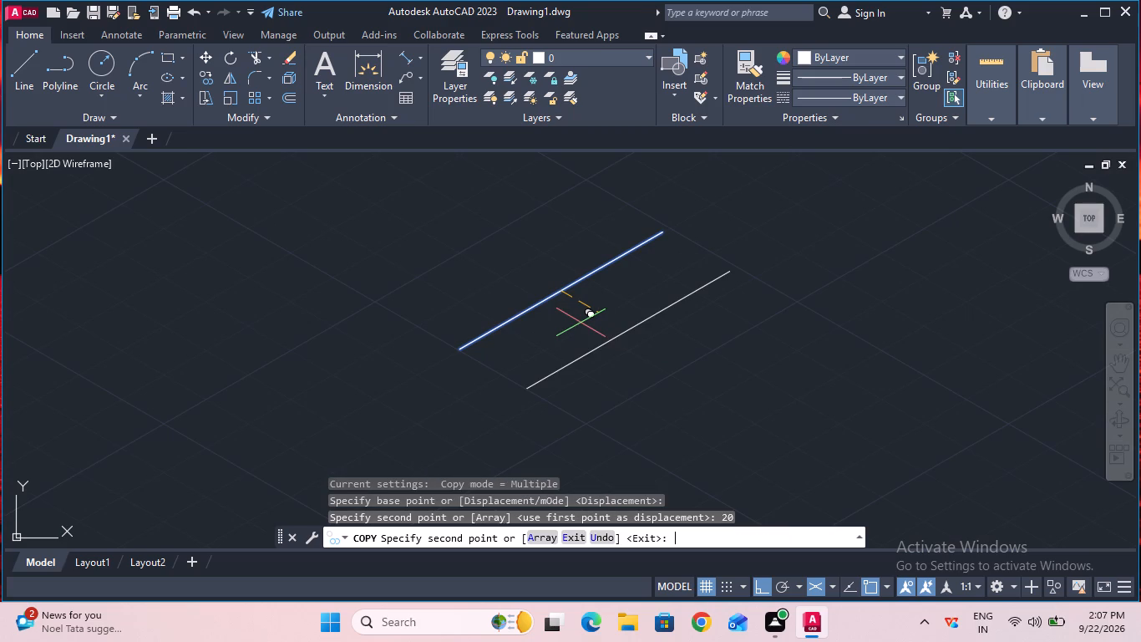
{"action": "key", "text": "Escape"}
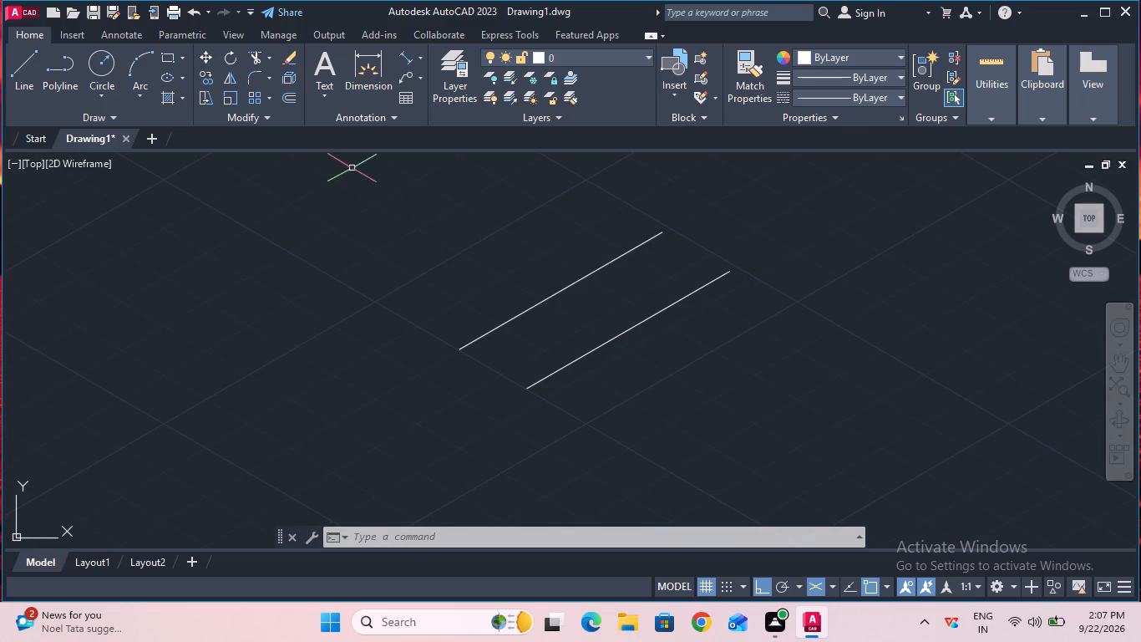
Draw an isocircle of radius 5 with the Ellipse command, centred on the midpoint of the copied line.
{"action": "type", "text": "ell"}
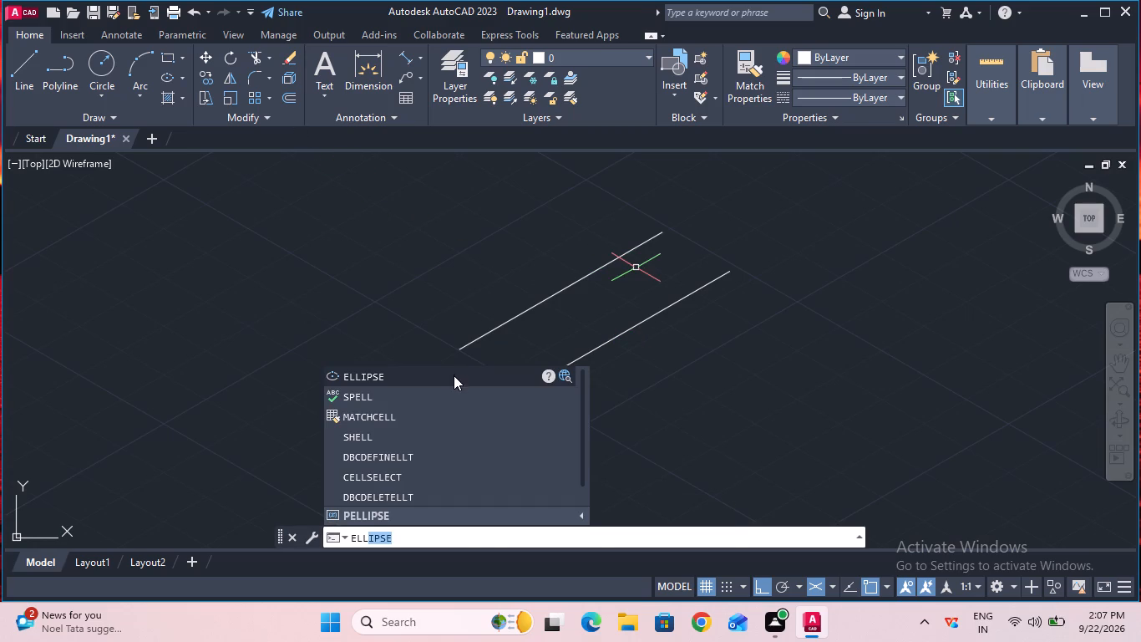
{"action": "left_click", "coordinate": [454, 373]}
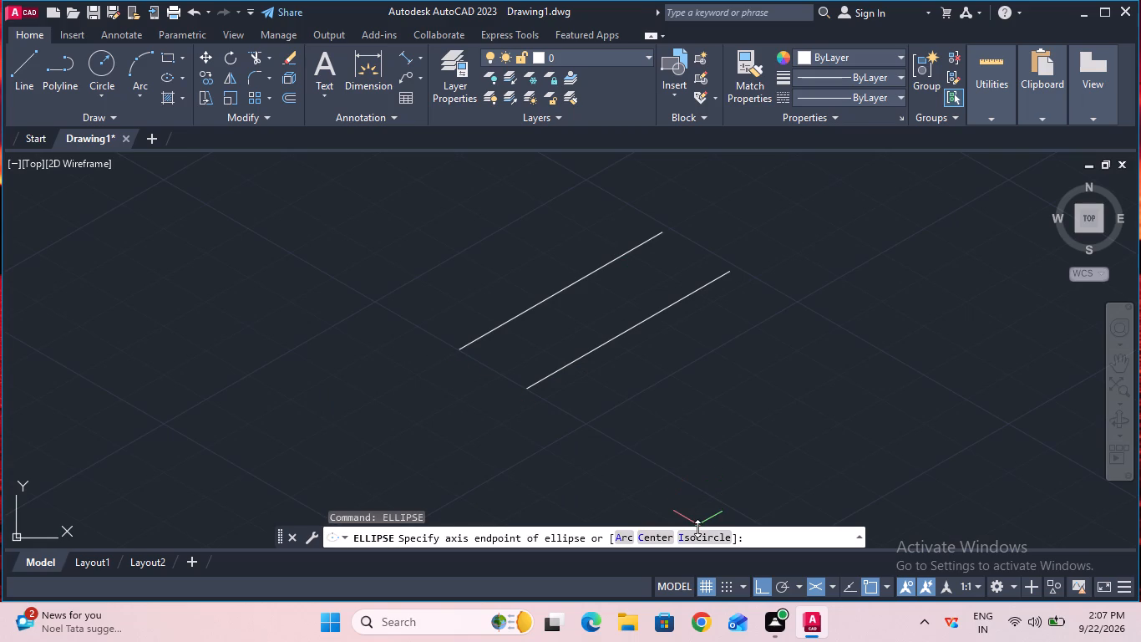
{"action": "left_click", "coordinate": [699, 535]}
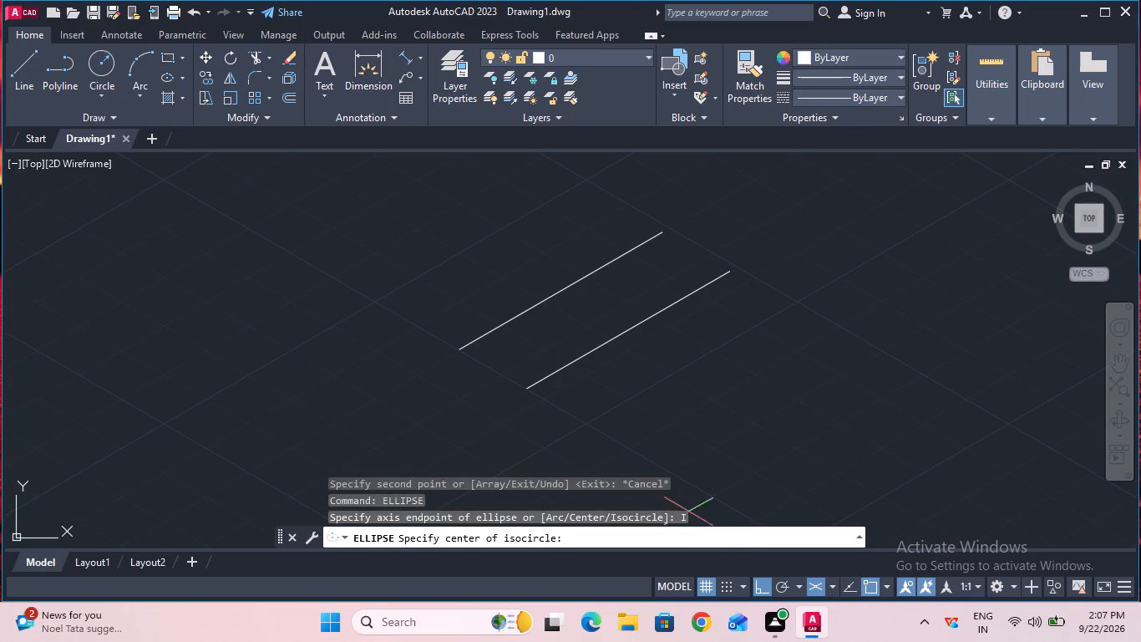
{"action": "left_click", "coordinate": [624, 334]}
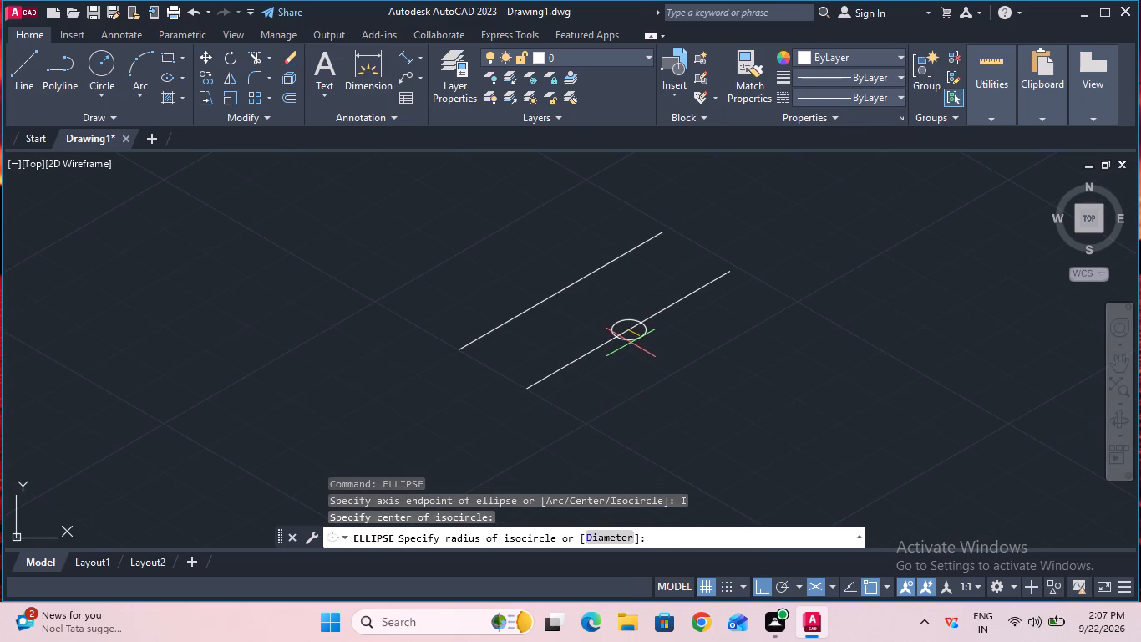
{"action": "key", "text": "5"}
{"action": "key", "text": "Return"}
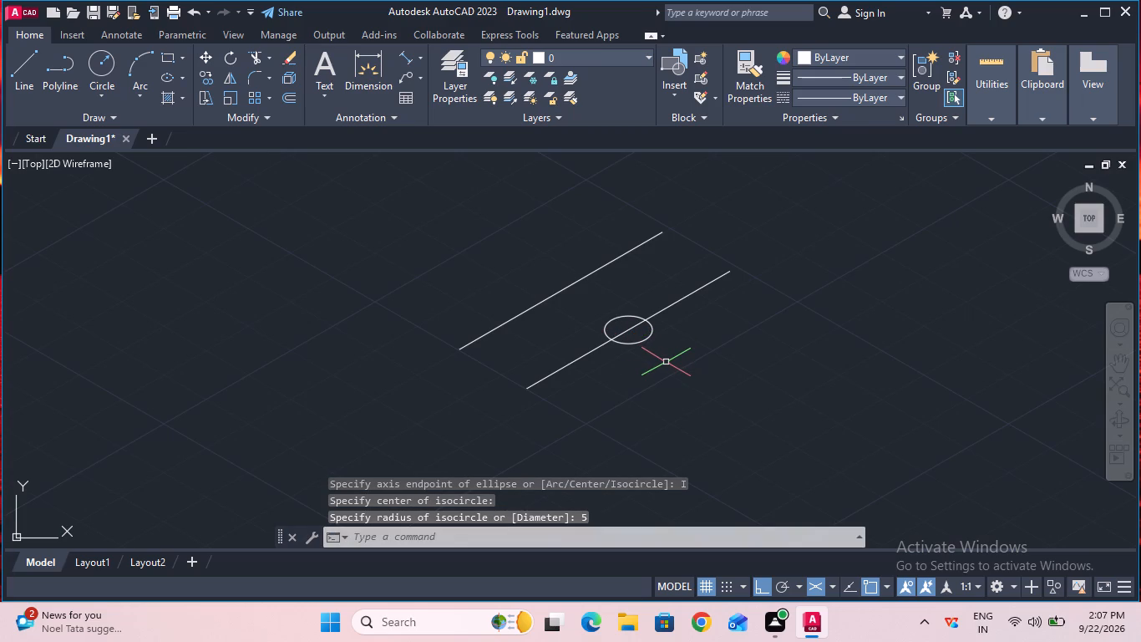
Close both ends of the two parallel lines with lines joining their endpoints, forming an isometric rectangle.
{"action": "left_click", "coordinate": [24, 53]}
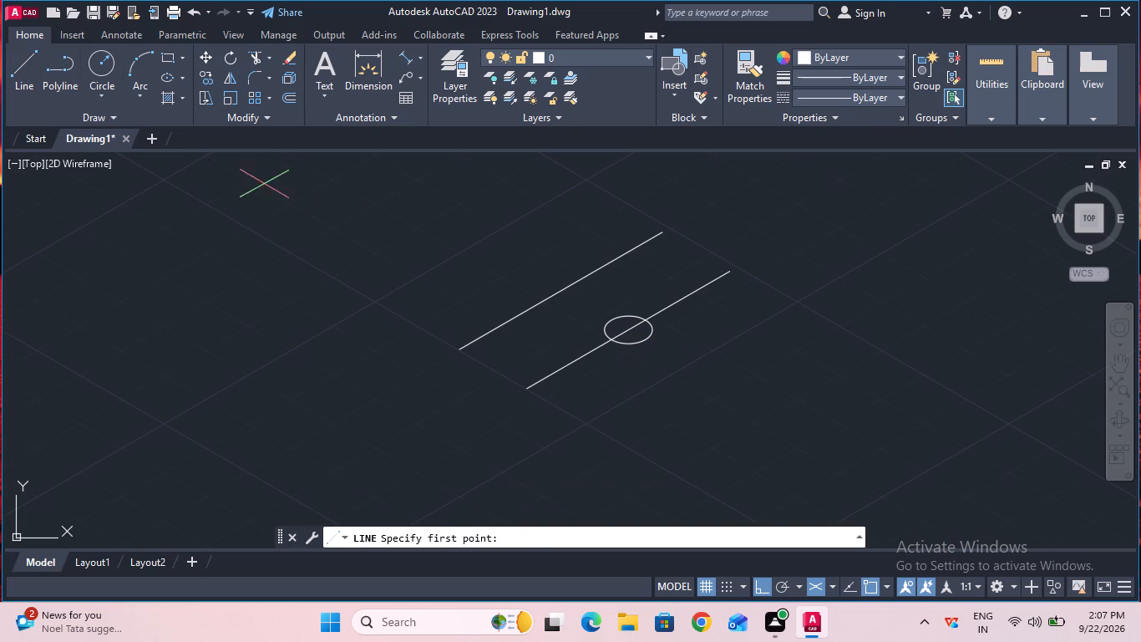
{"action": "left_click", "coordinate": [463, 347]}
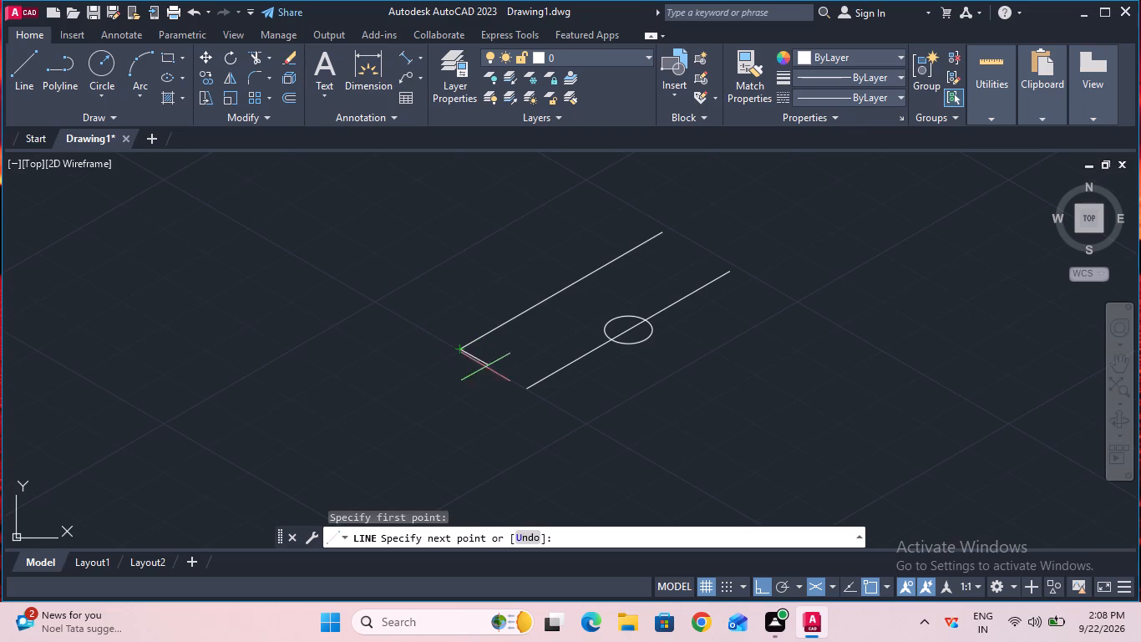
{"action": "left_click", "coordinate": [529, 386]}
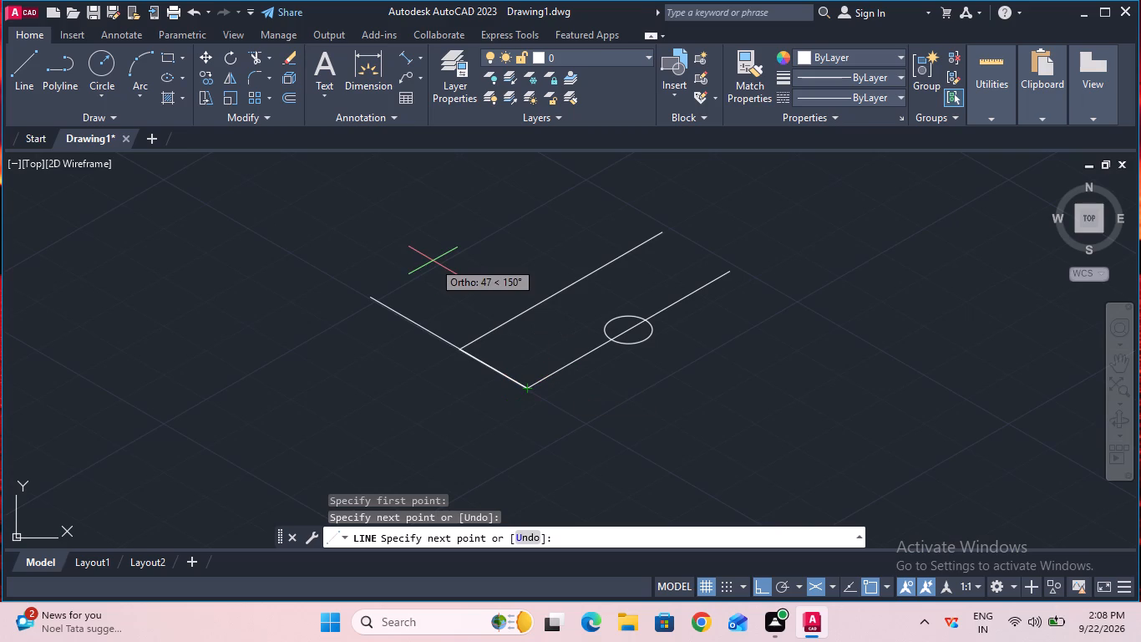
{"action": "key", "text": "Escape"}
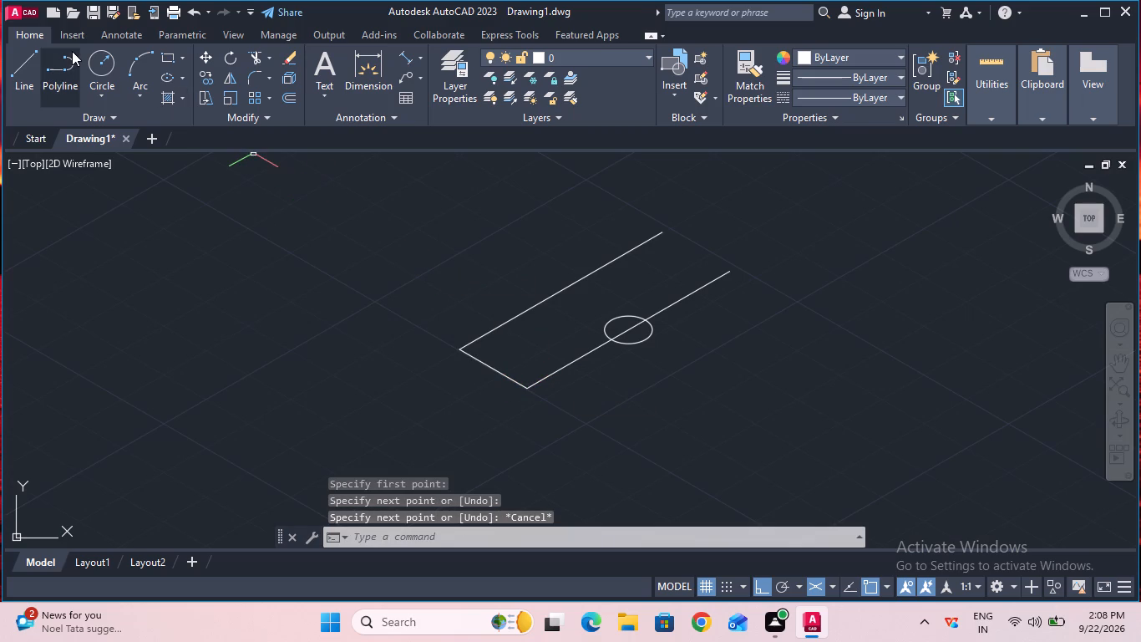
{"action": "left_click", "coordinate": [38, 63]}
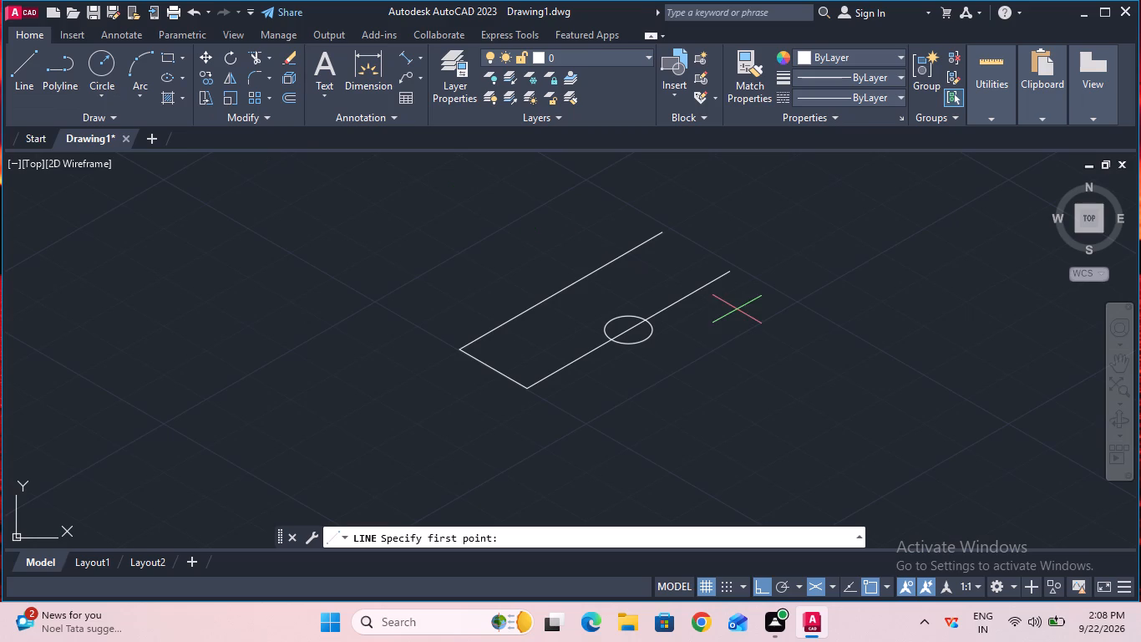
{"action": "left_click", "coordinate": [728, 274]}
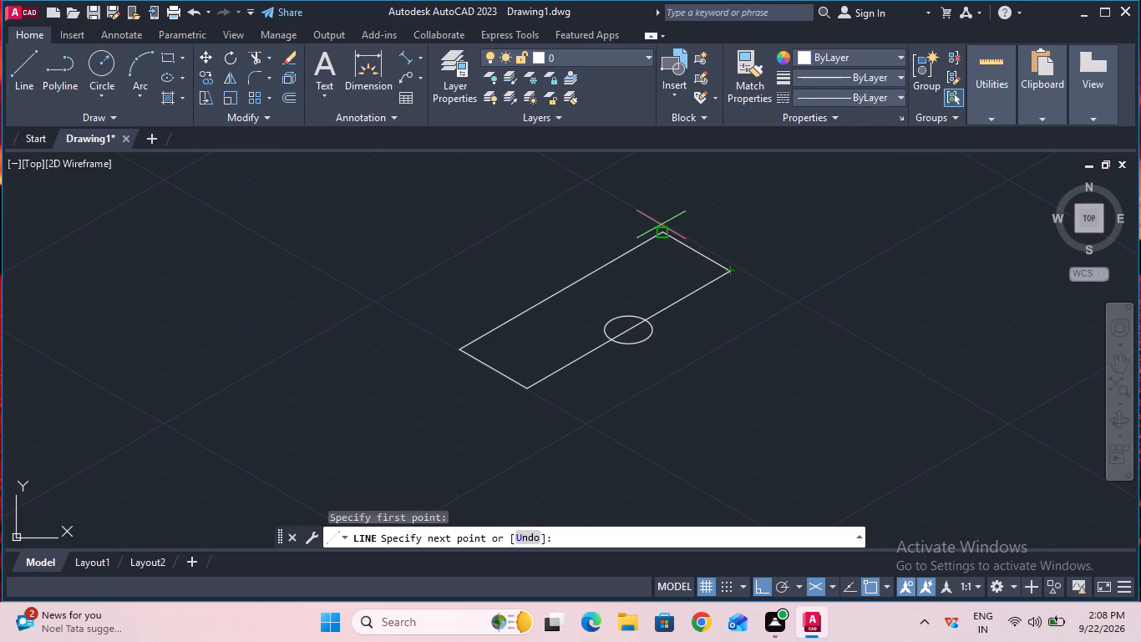
{"action": "left_click", "coordinate": [667, 231]}
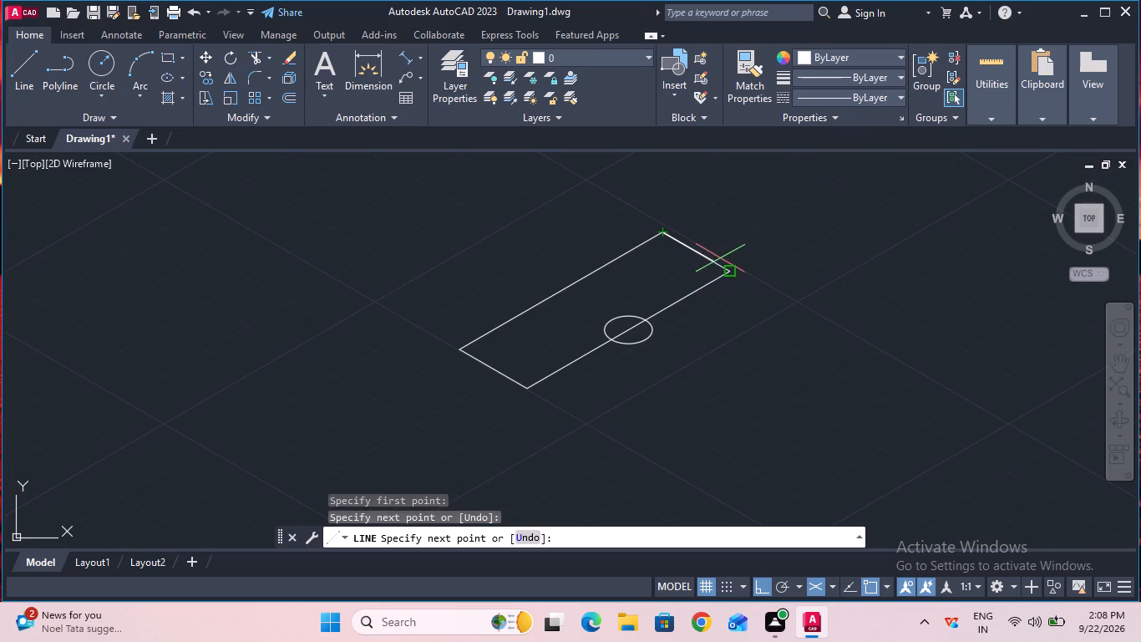
{"action": "key", "text": "Escape"}
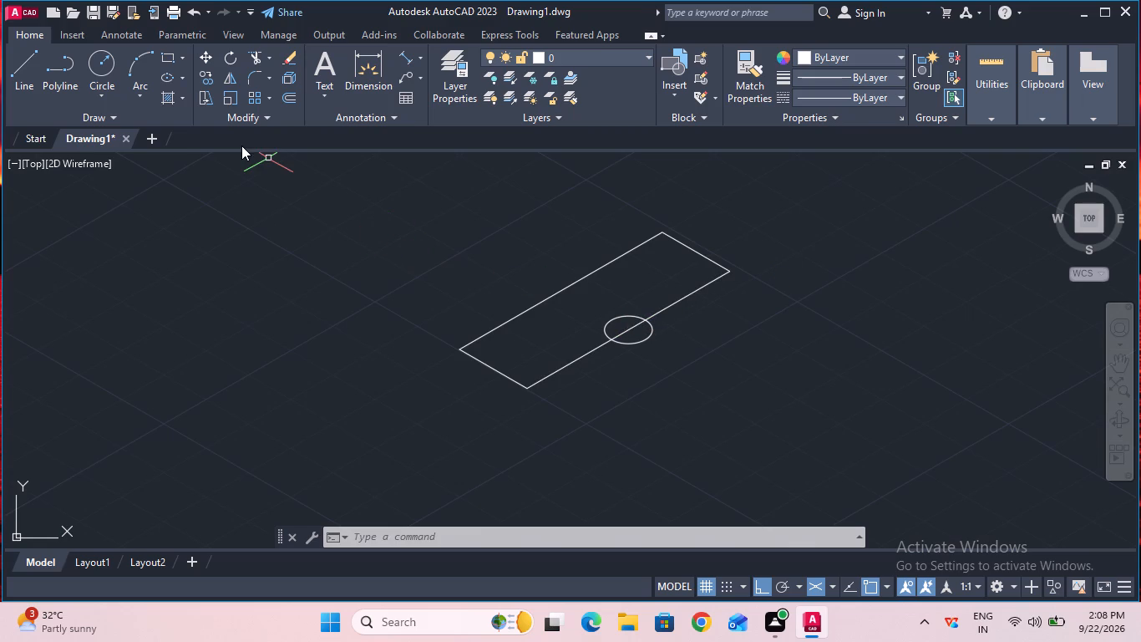
Draw 12 mm vertical lines downward from the two corners of the isometric rectangle's lower-left end edge.
{"action": "left_click", "coordinate": [35, 58]}
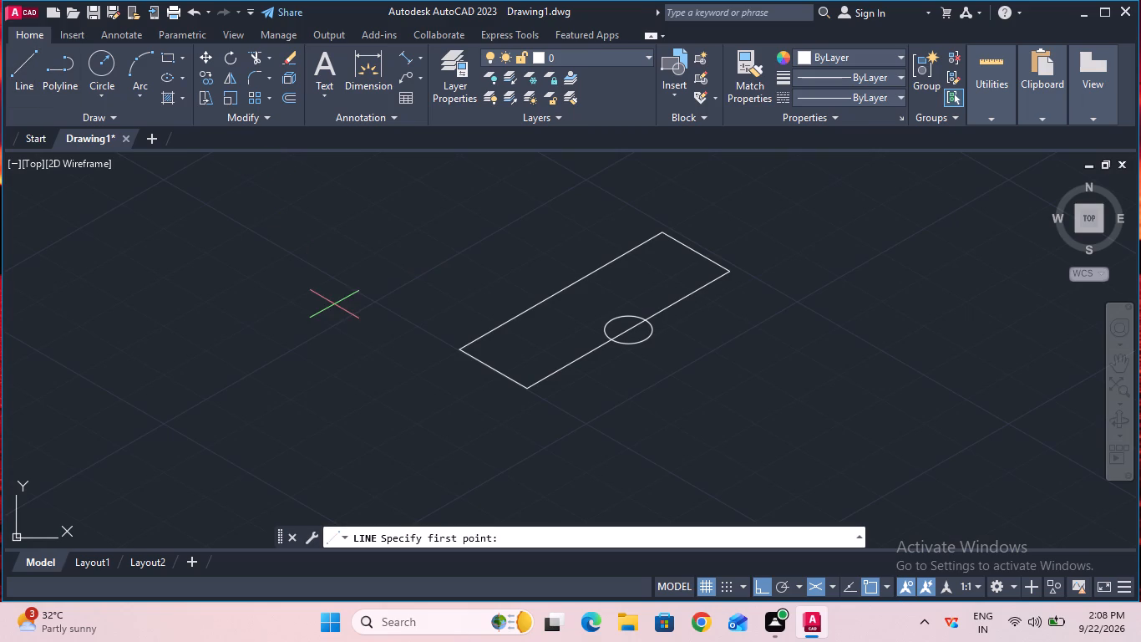
{"action": "left_click", "coordinate": [460, 351]}
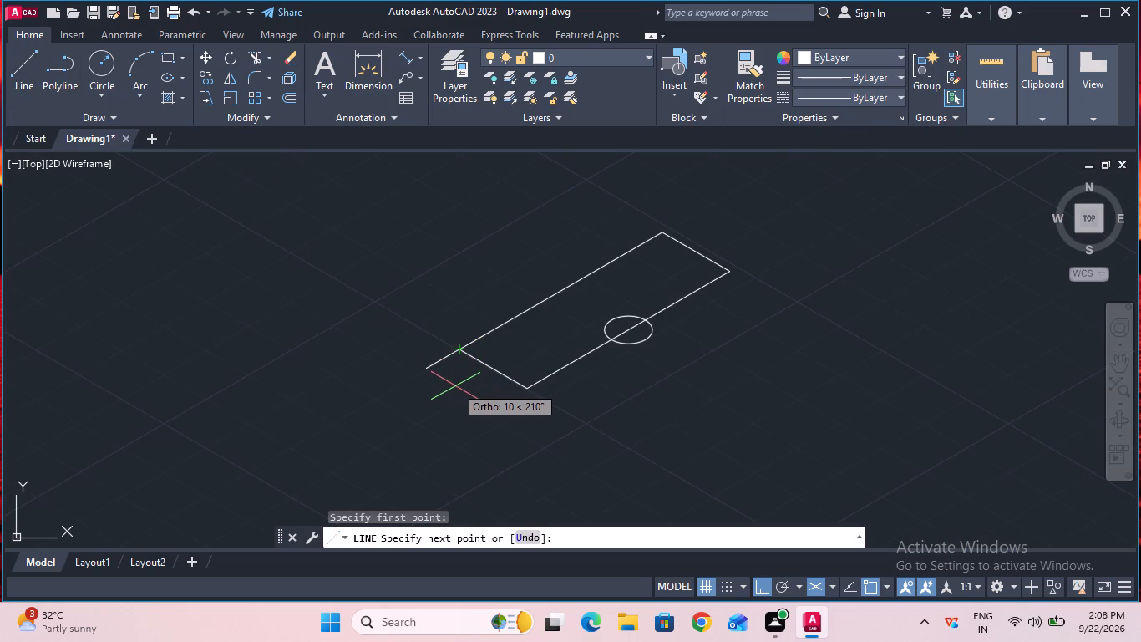
{"action": "key", "text": "F5"}
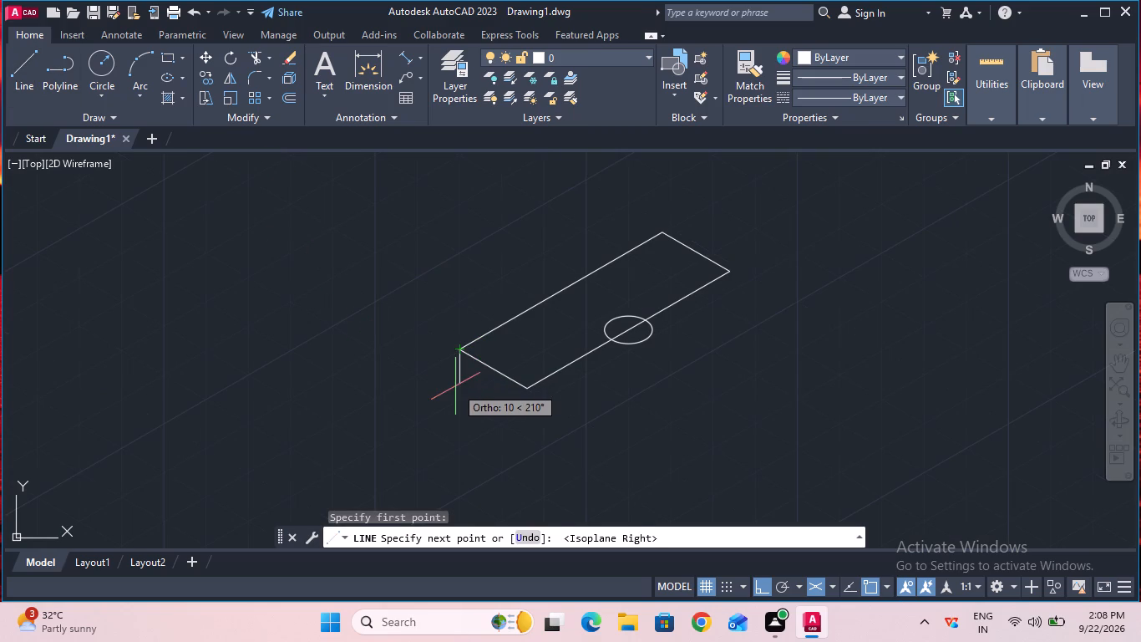
{"action": "type", "text": "12"}
{"action": "key", "text": "Return"}
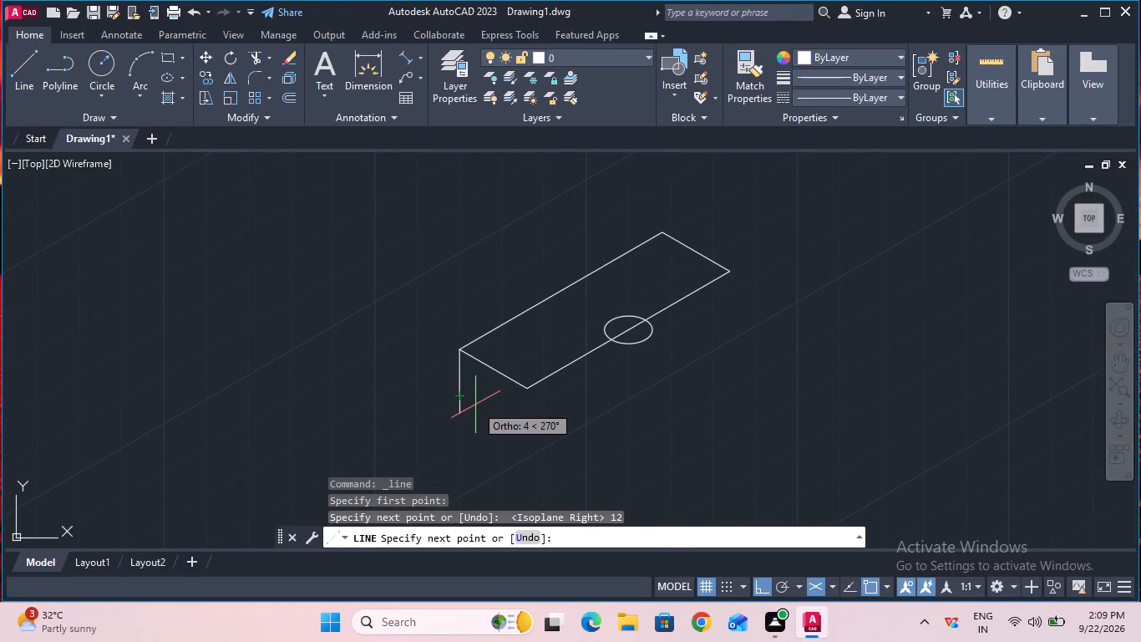
{"action": "key", "text": "F5"}
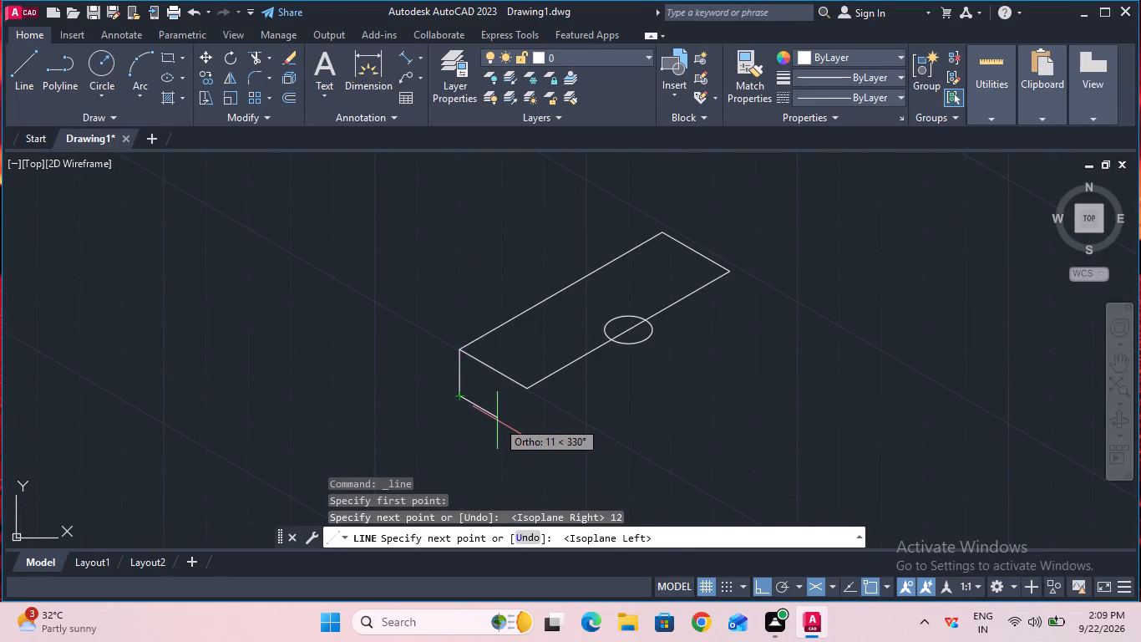
{"action": "key", "text": "Escape"}
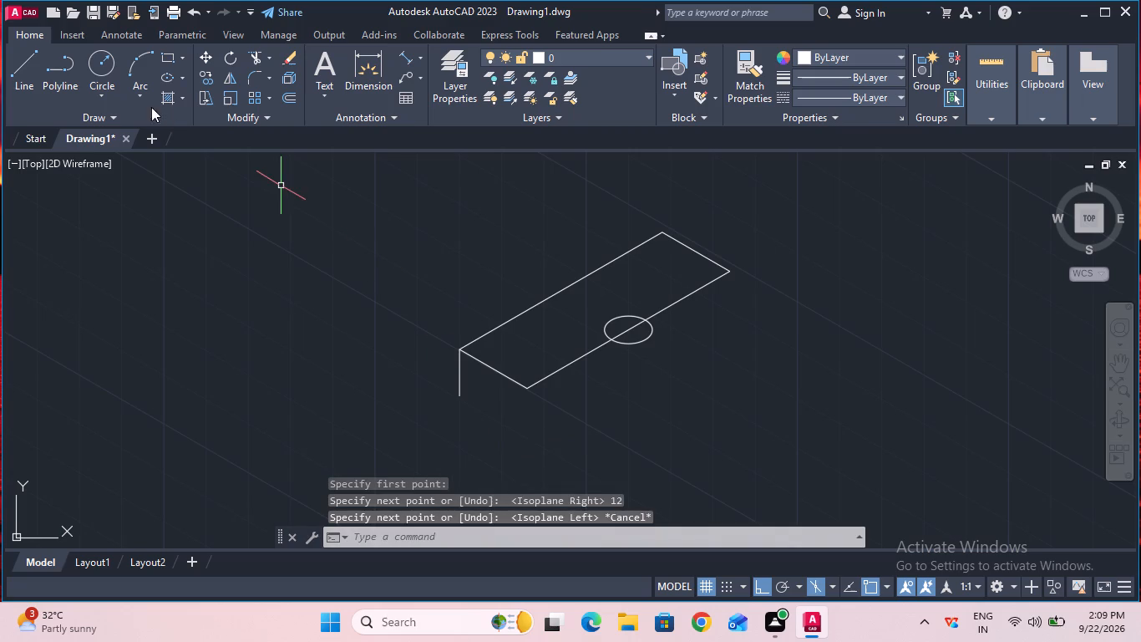
{"action": "left_click", "coordinate": [23, 69]}
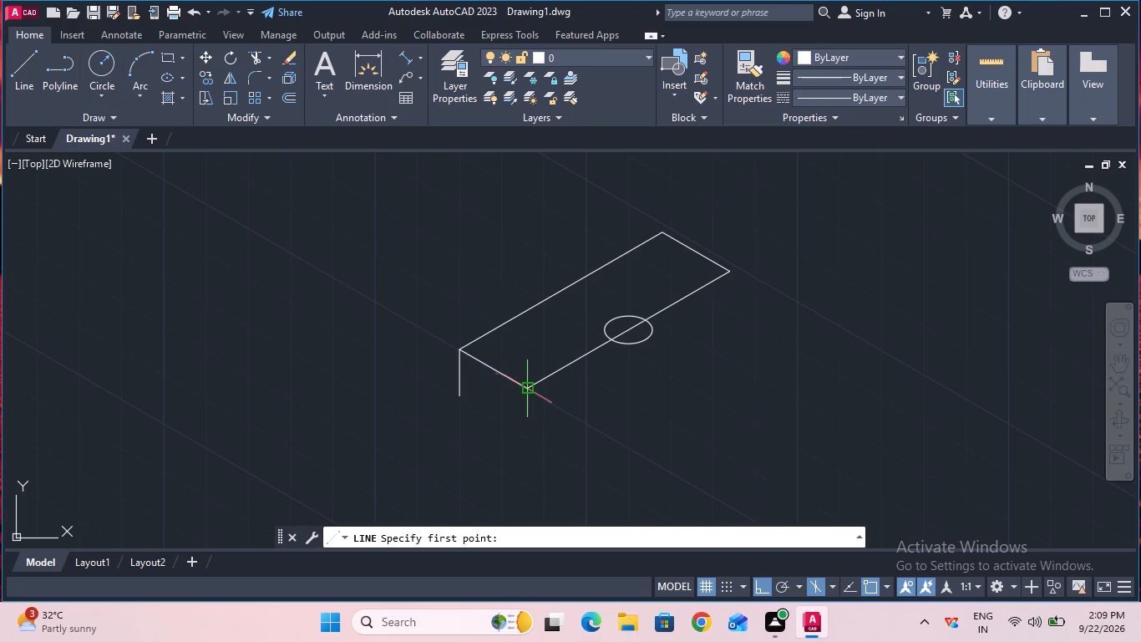
{"action": "left_click", "coordinate": [527, 389]}
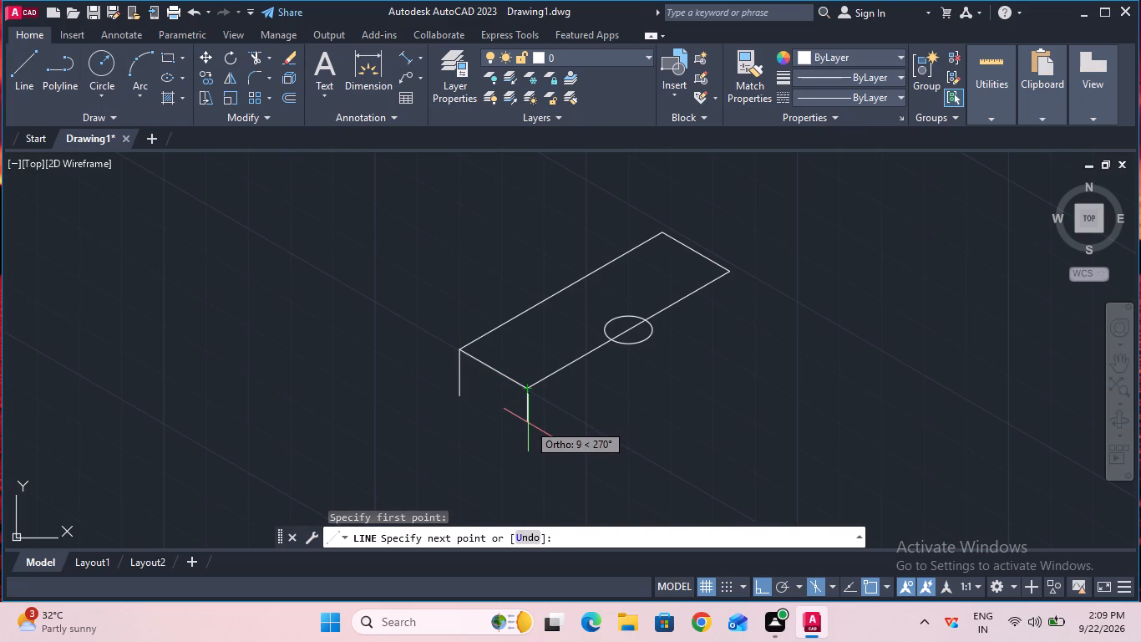
{"action": "type", "text": "12"}
{"action": "key", "text": "Return"}
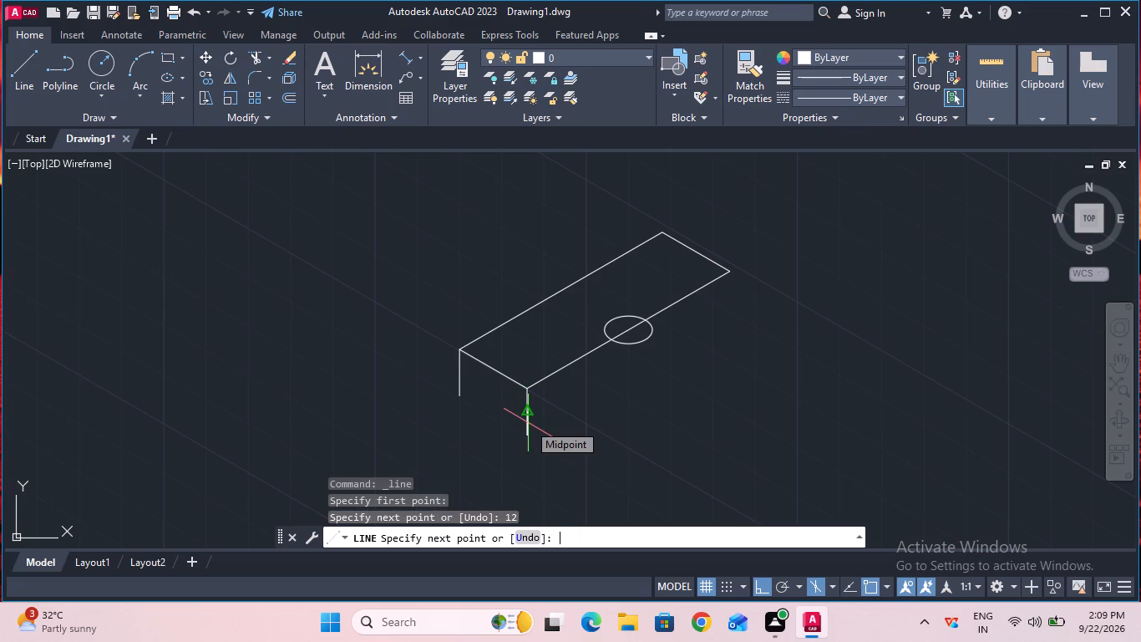
{"action": "key", "text": "Escape"}
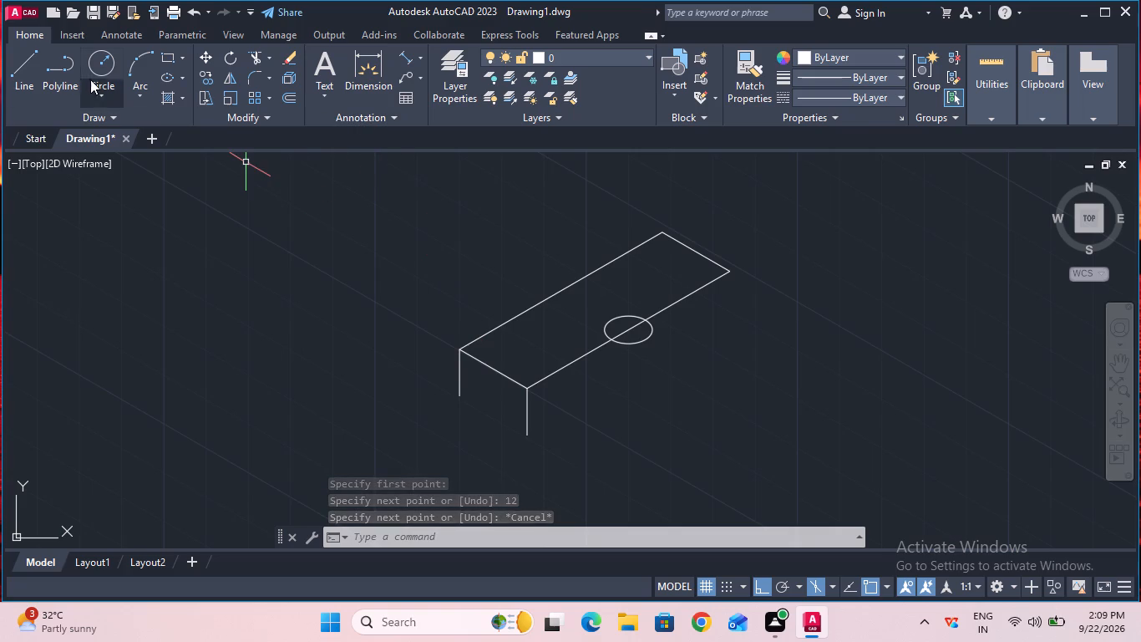
Join the lower ends of the two vertical lines with a line, closing the end face.
{"action": "left_click", "coordinate": [33, 70]}
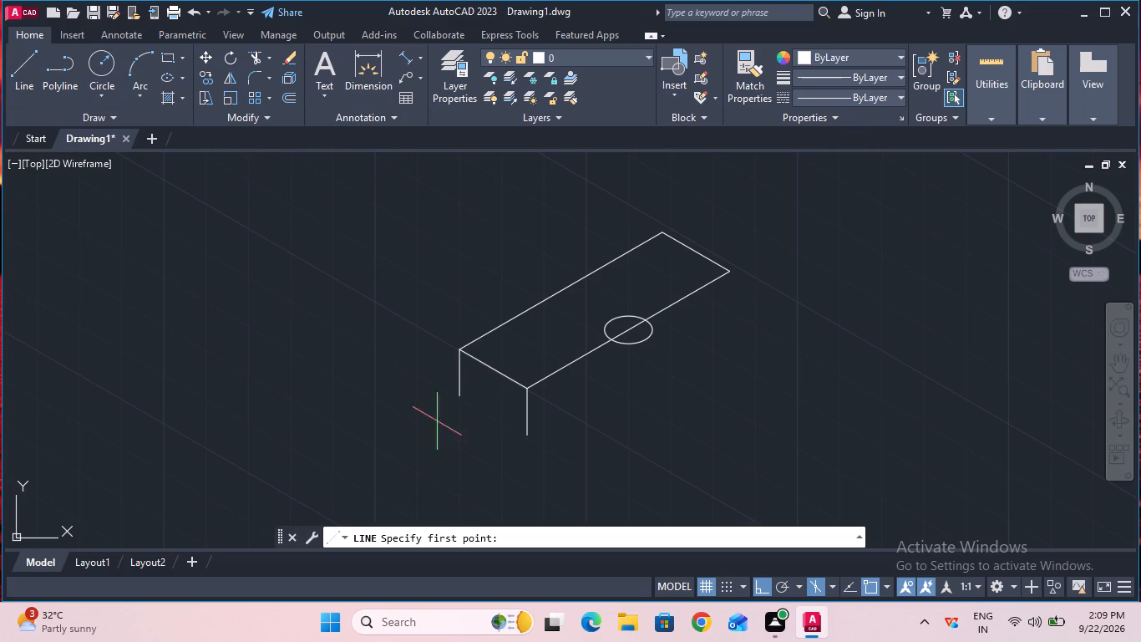
{"action": "left_click", "coordinate": [530, 440]}
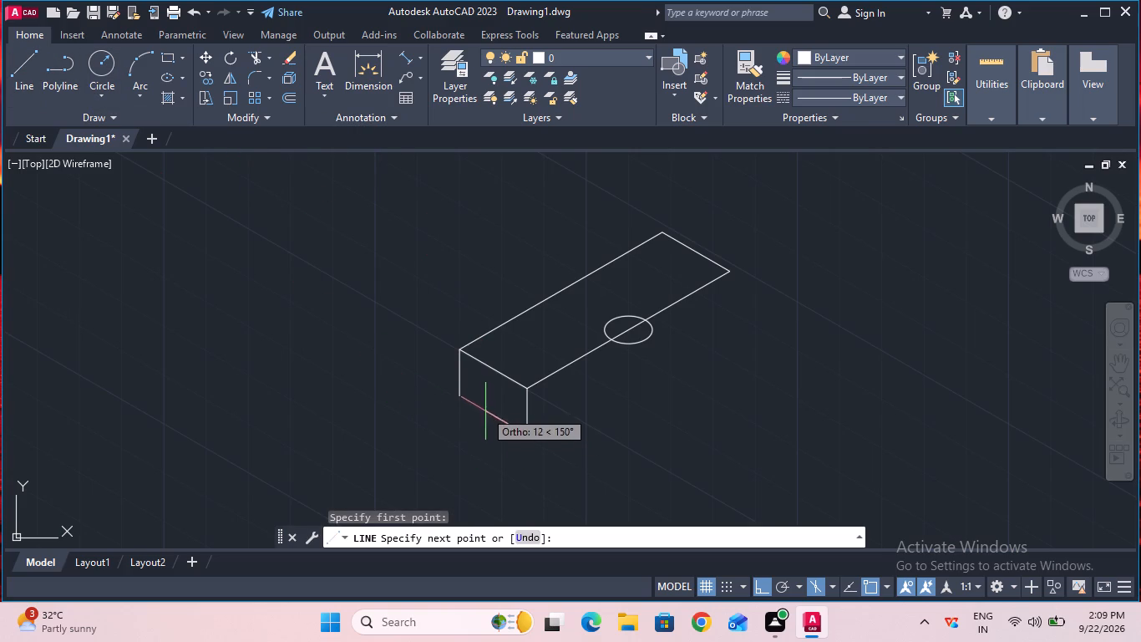
{"action": "left_click", "coordinate": [463, 400]}
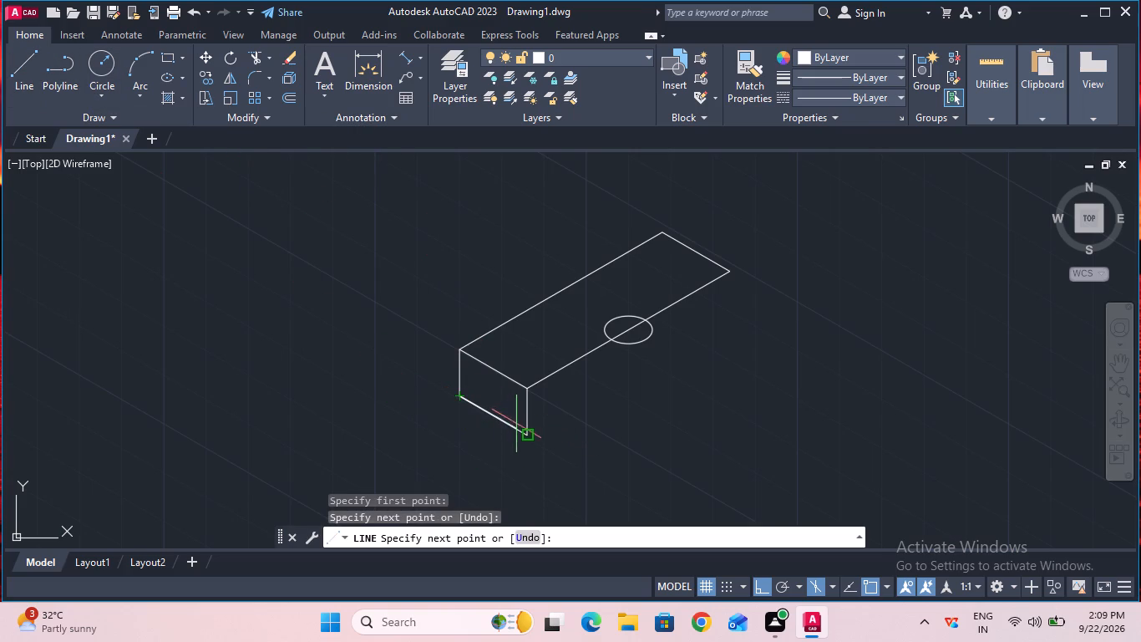
{"action": "key", "text": "Escape"}
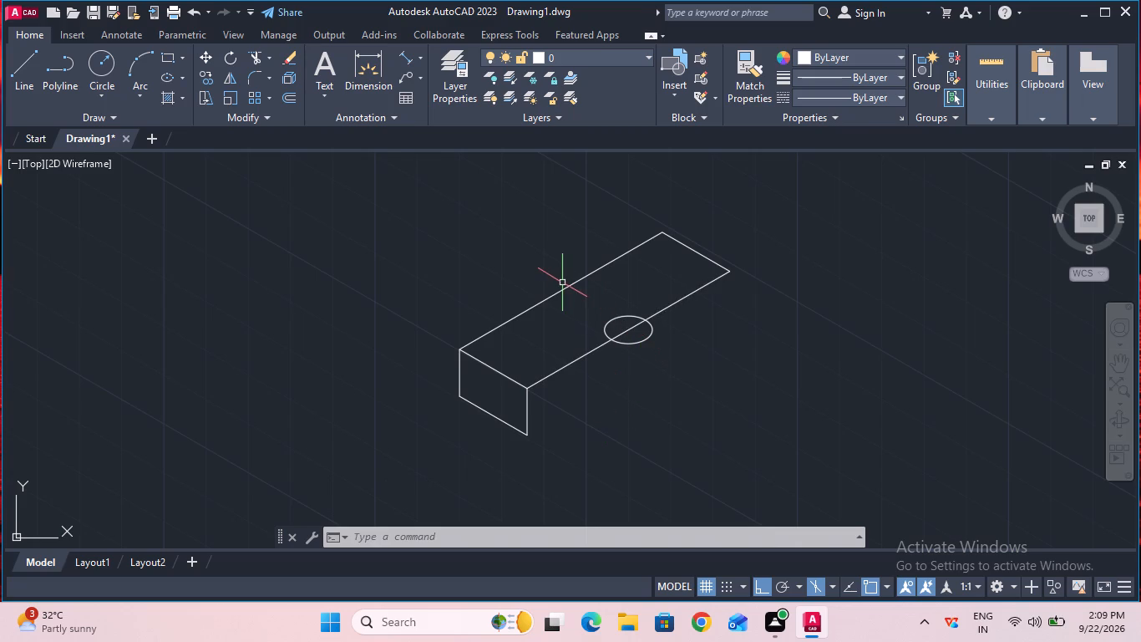
Draw an isocircle of radius 30 on the top isoplane with the Ellipse command, concentric with the small isocircle.
{"action": "type", "text": "ell"}
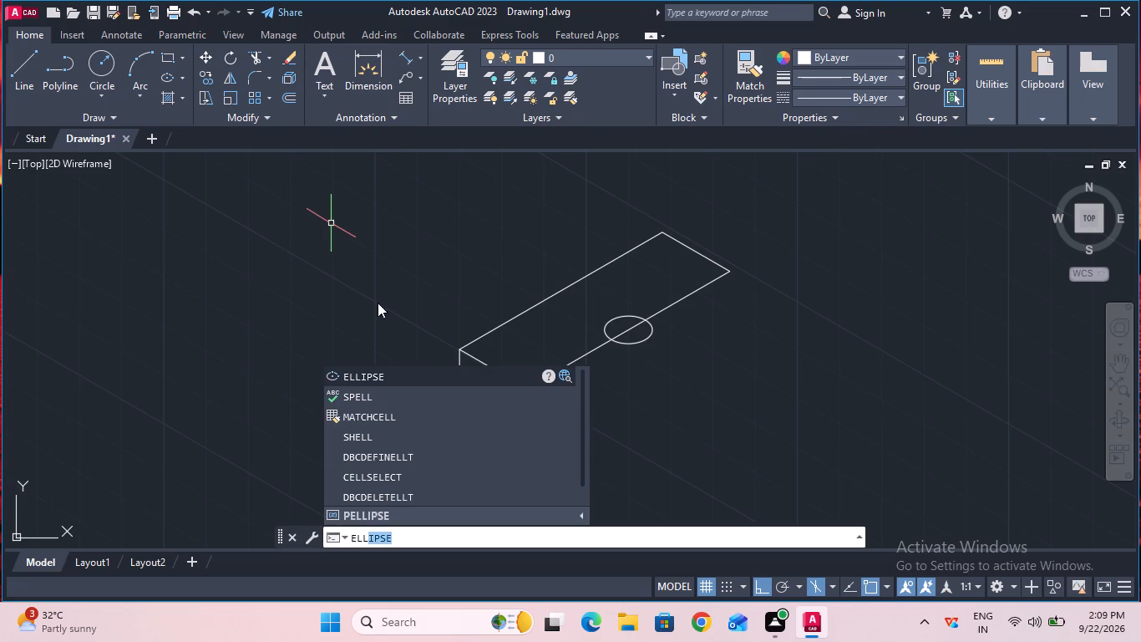
{"action": "left_click", "coordinate": [403, 375]}
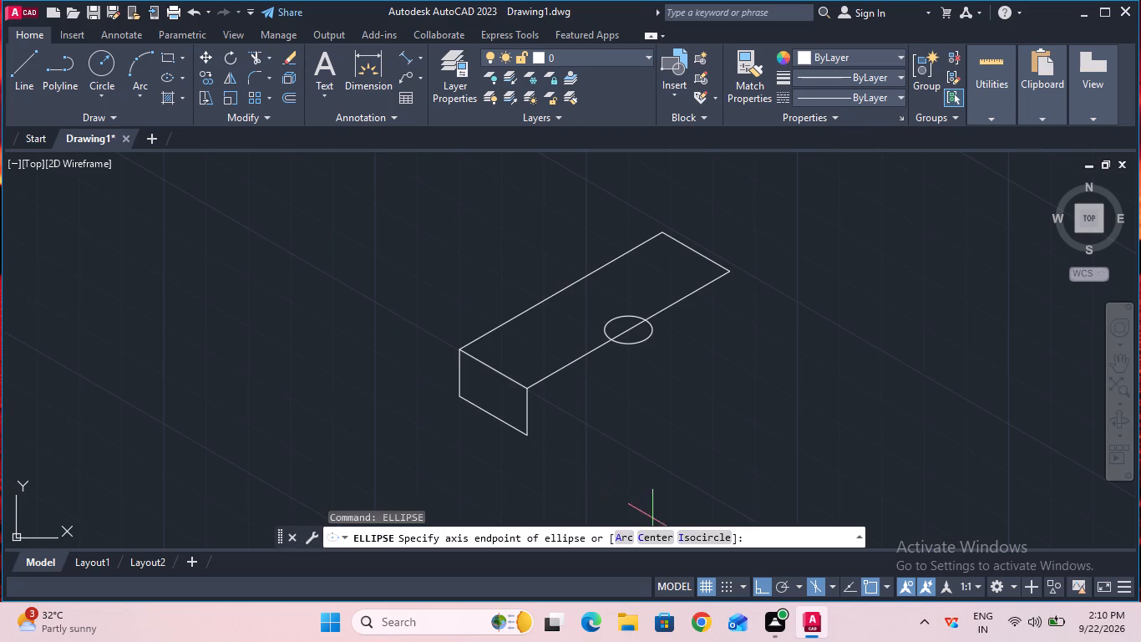
{"action": "left_click", "coordinate": [695, 532]}
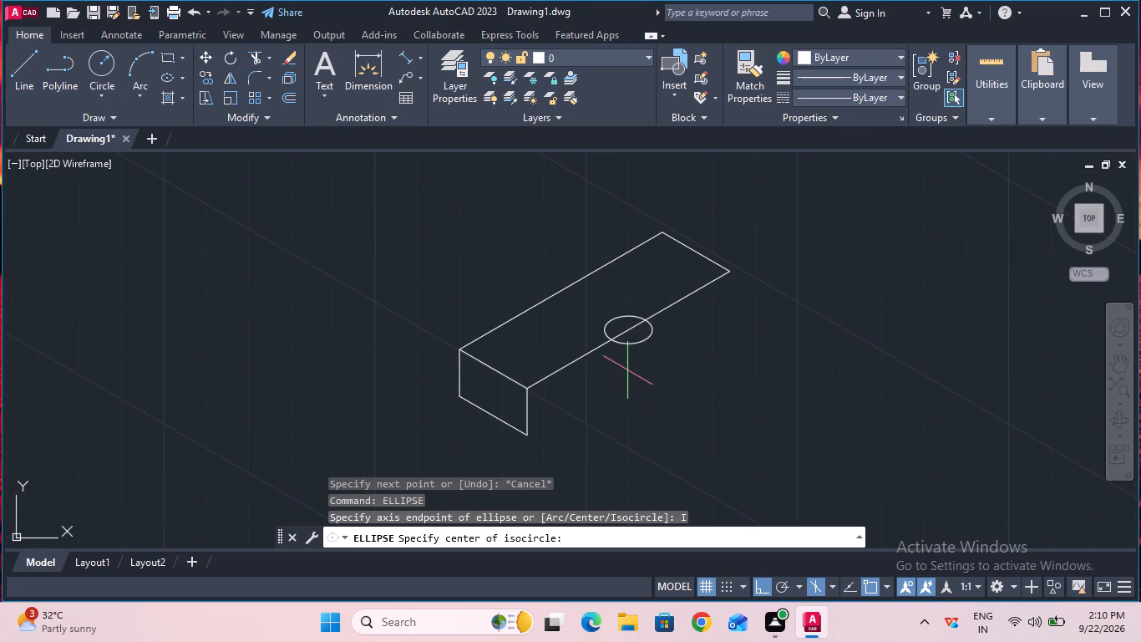
{"action": "left_click", "coordinate": [631, 329]}
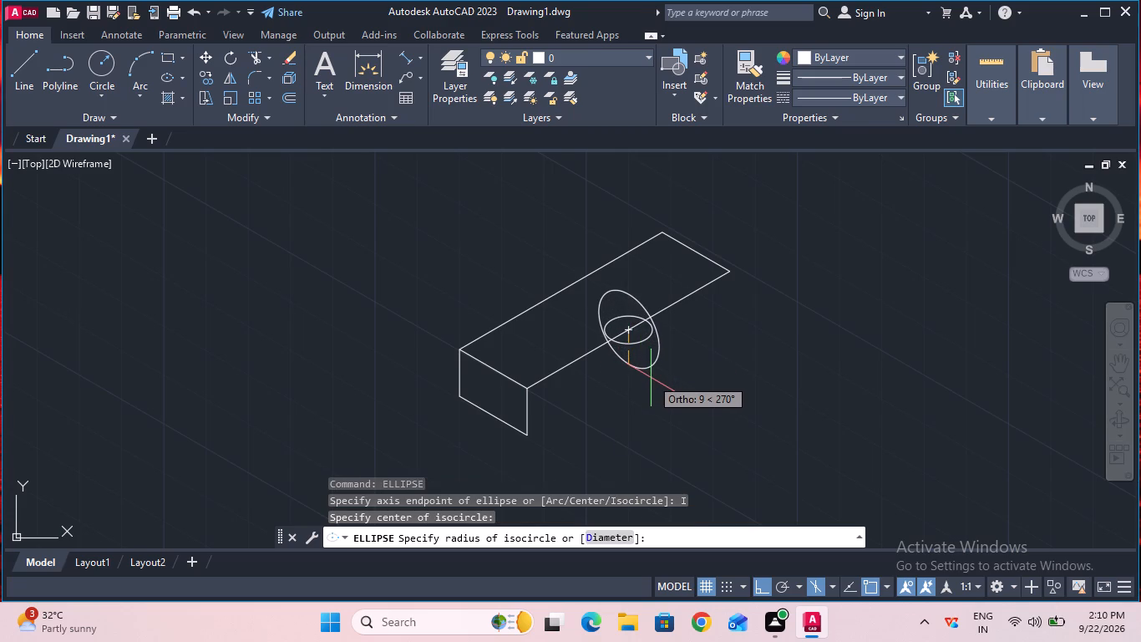
{"action": "key", "text": "F5"}
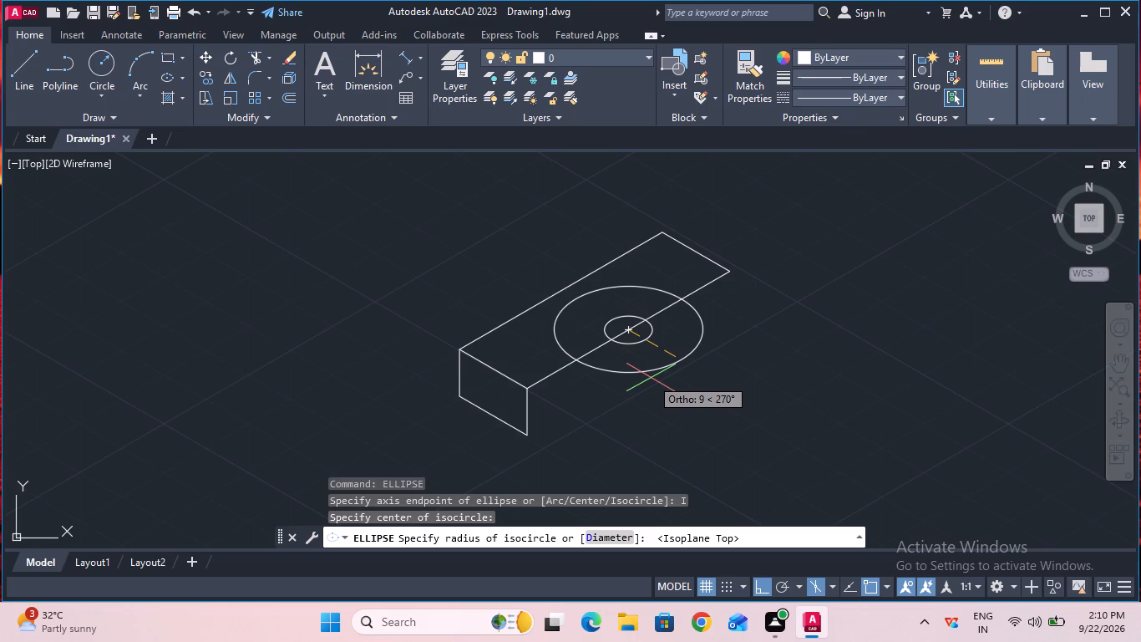
{"action": "key", "text": "3"}
{"action": "key", "text": "0"}
{"action": "key", "text": "Return"}
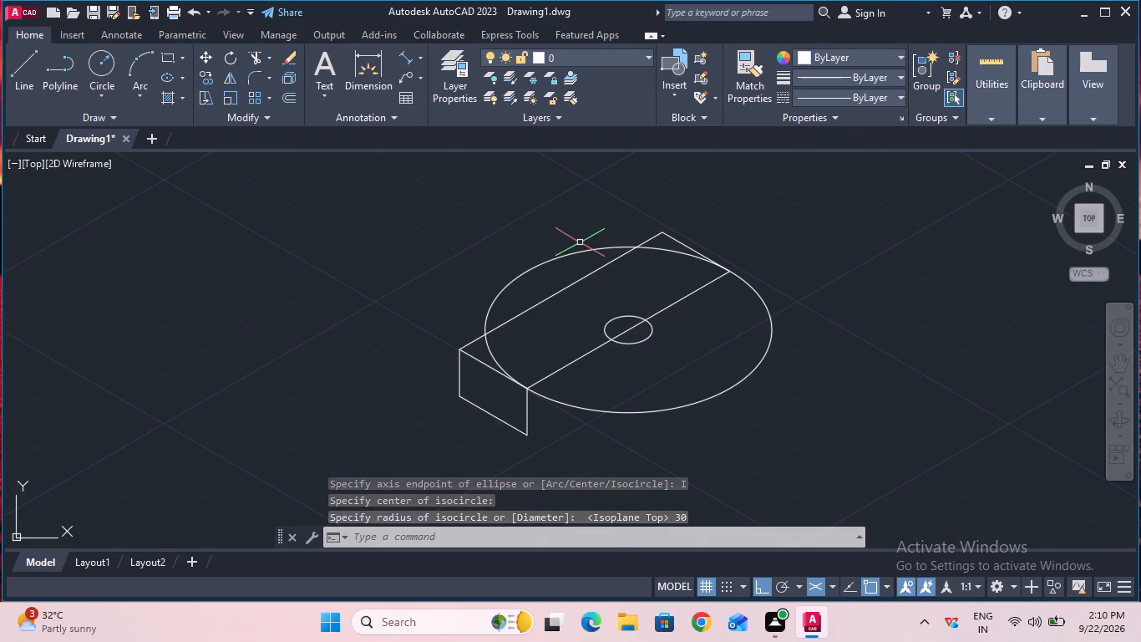
Trim the large isocircle's portion overlapping the rectangle and the whole line through the hole, leaving a rounded top face.
{"action": "left_click", "coordinate": [270, 58]}
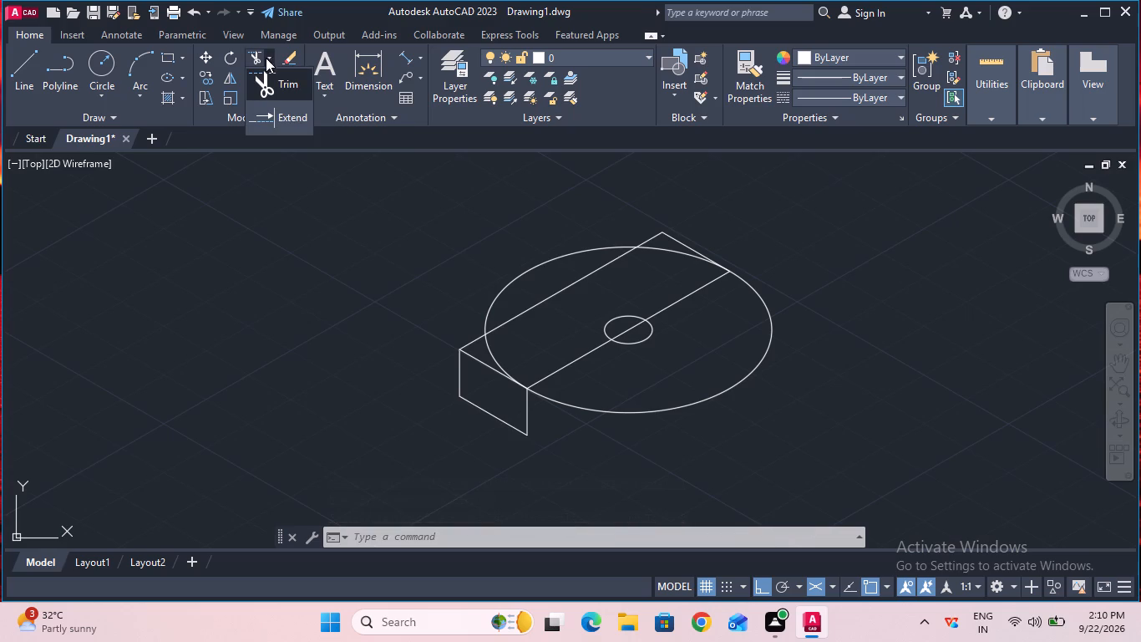
{"action": "left_click", "coordinate": [264, 82]}
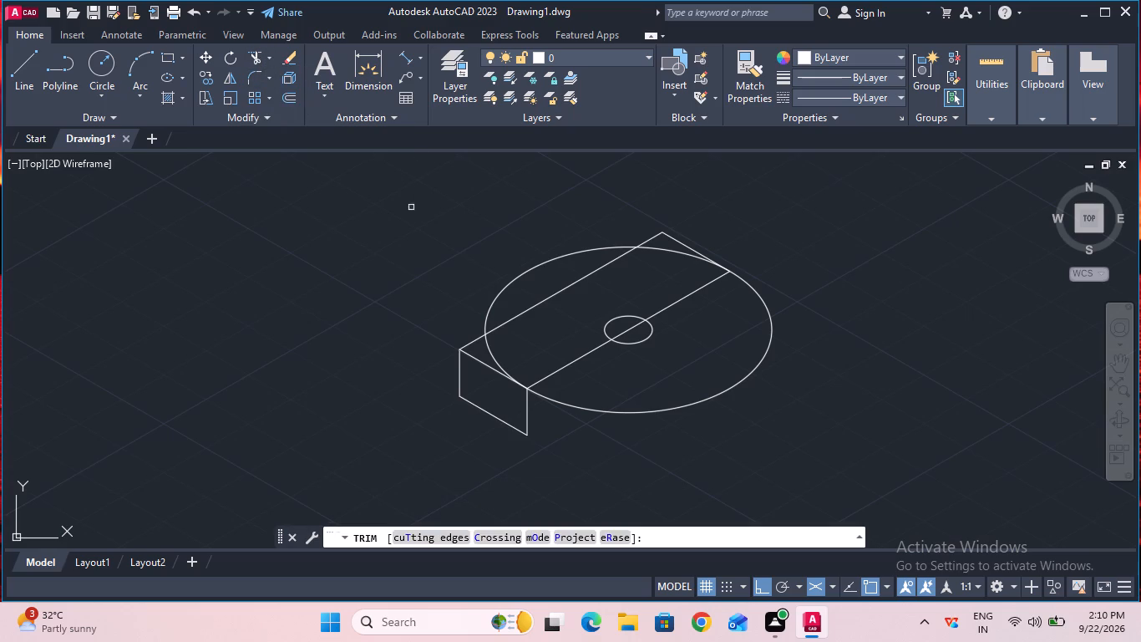
{"action": "left_click", "coordinate": [492, 305]}
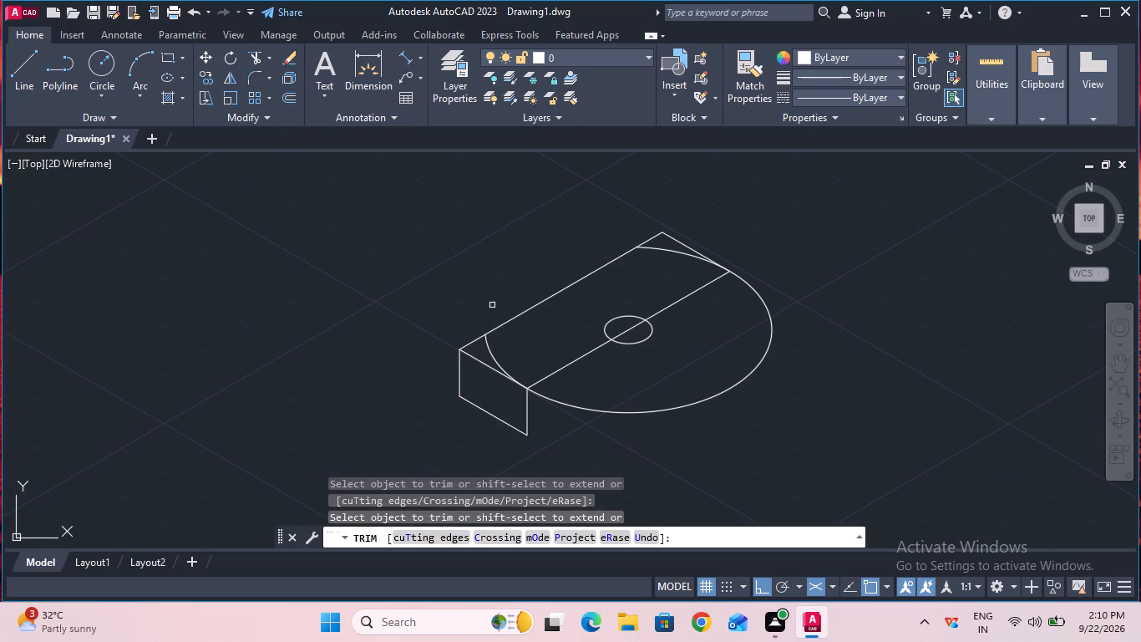
{"action": "left_click", "coordinate": [490, 348]}
{"action": "left_click", "coordinate": [673, 253]}
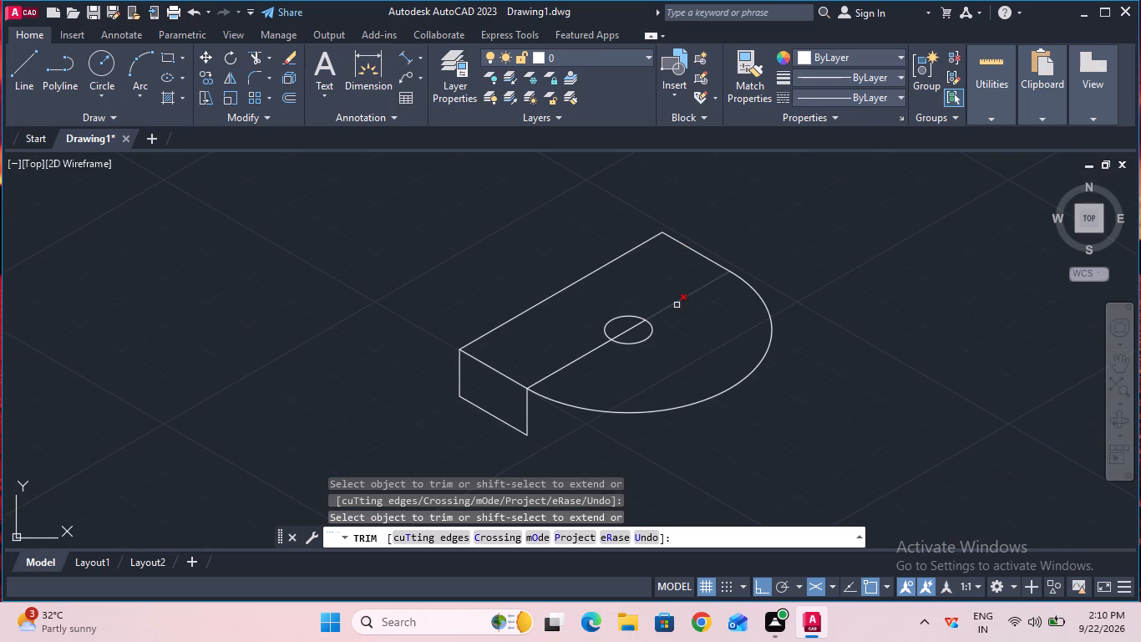
{"action": "left_click", "coordinate": [677, 305]}
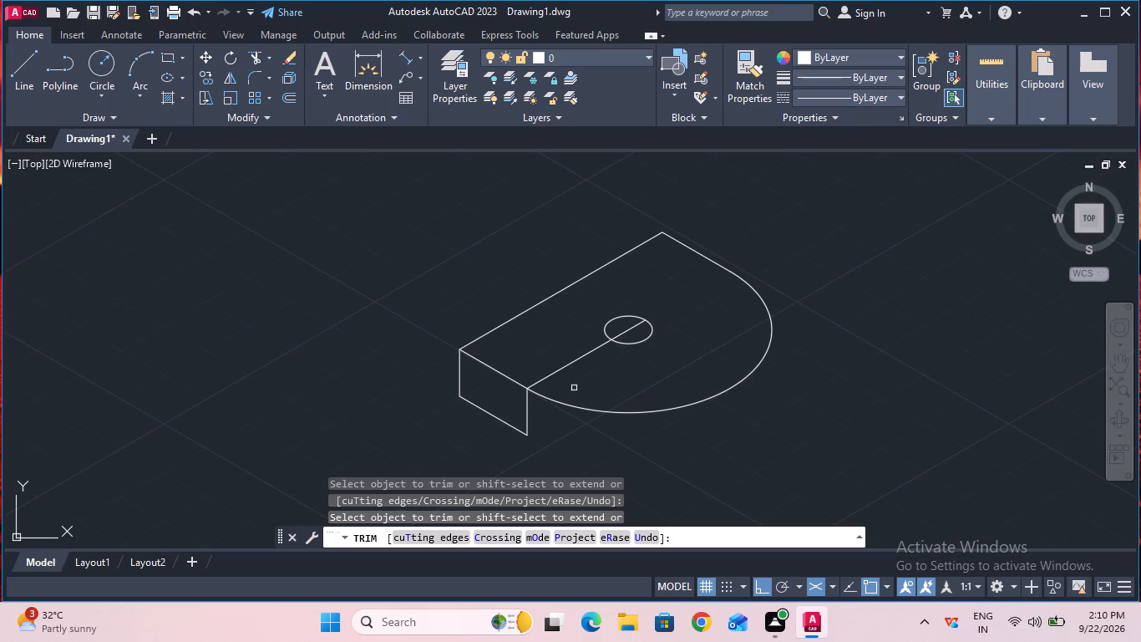
{"action": "left_click", "coordinate": [561, 369]}
{"action": "left_click", "coordinate": [621, 334]}
{"action": "key", "text": "Escape"}
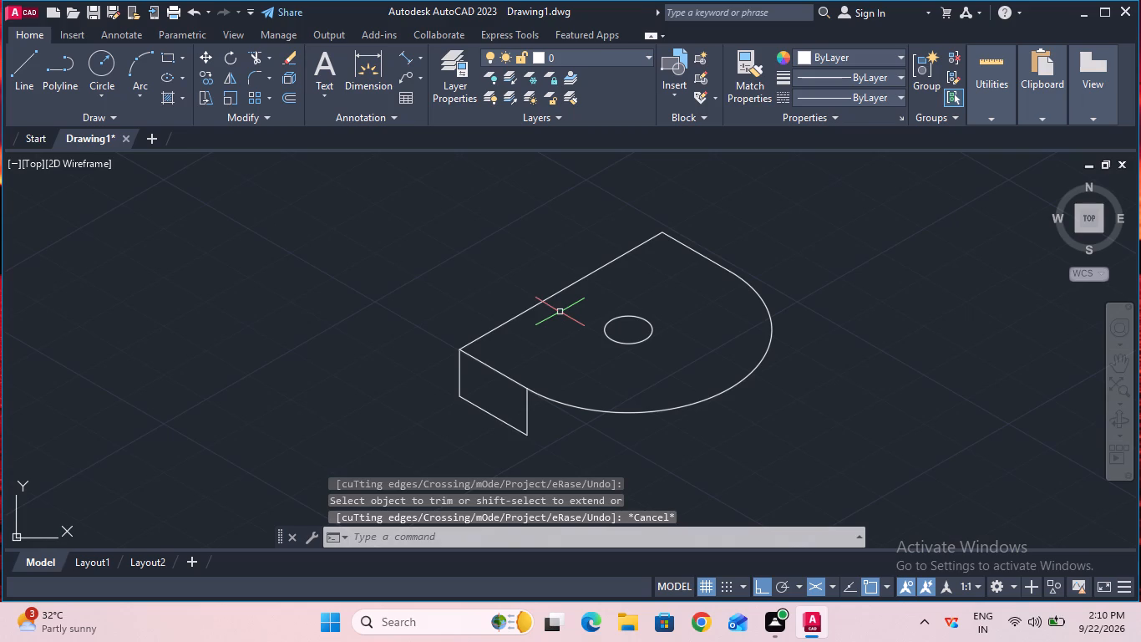
Copy the large arc of the top face 12 mm straight down on the right isoplane.
{"action": "left_click", "coordinate": [211, 84]}
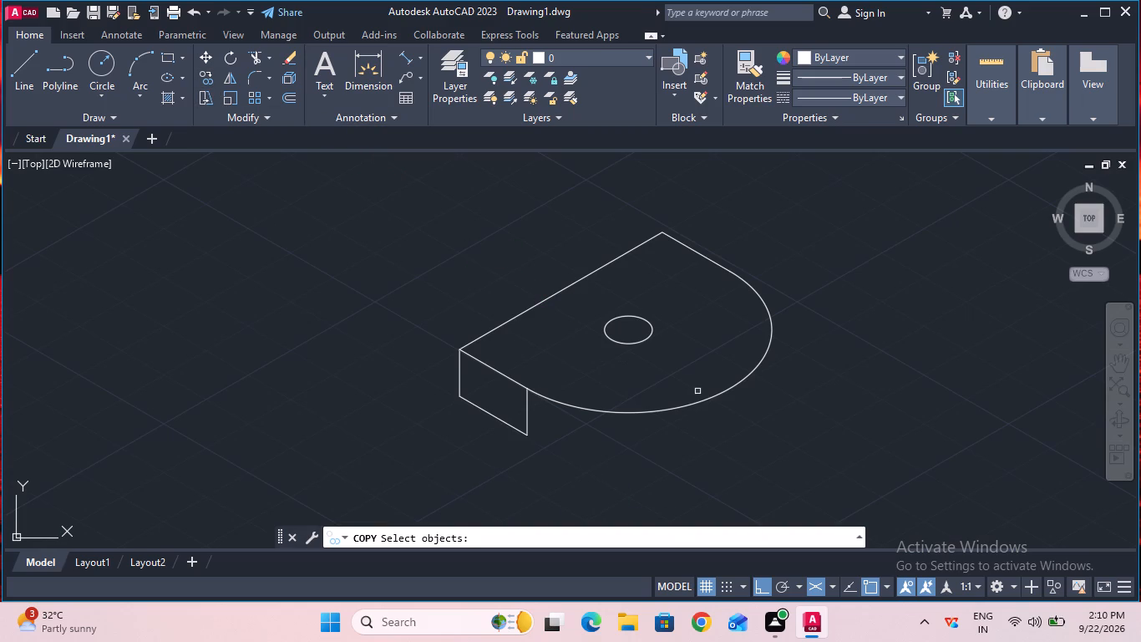
{"action": "left_click", "coordinate": [709, 399]}
{"action": "key", "text": "Return"}
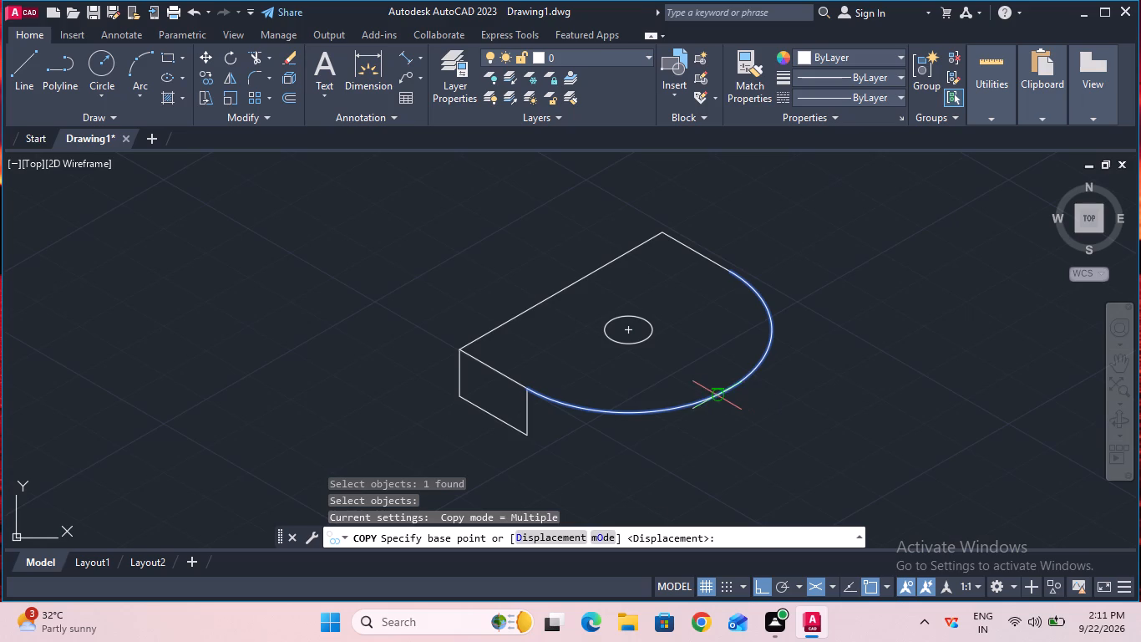
{"action": "left_click", "coordinate": [723, 396]}
{"action": "key", "text": "F5"}
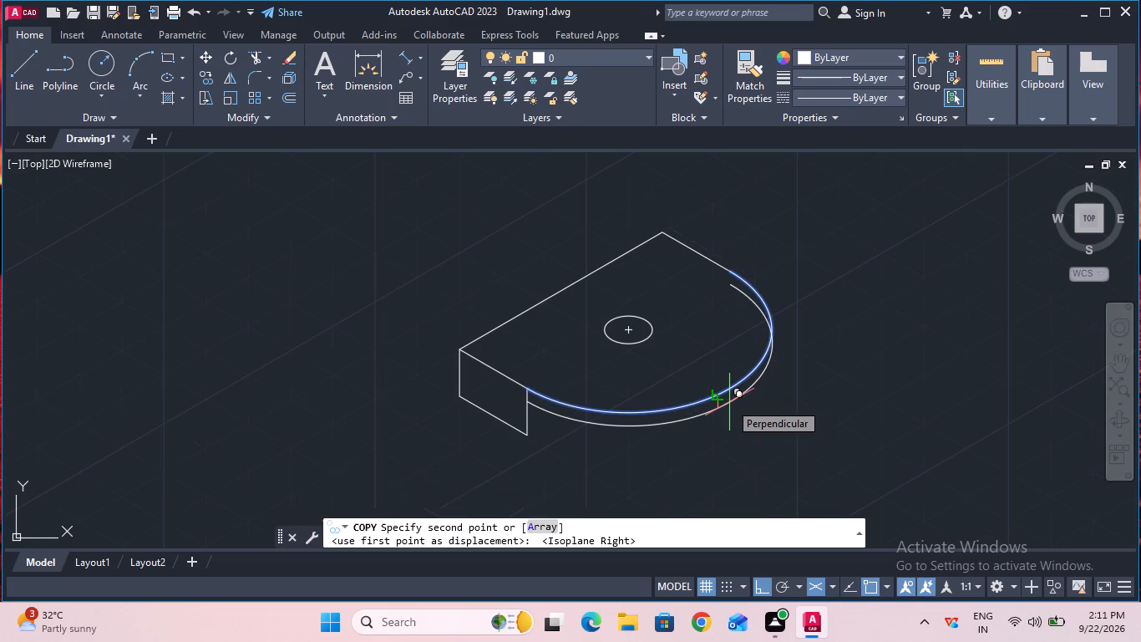
{"action": "type", "text": "12"}
{"action": "key", "text": "Return"}
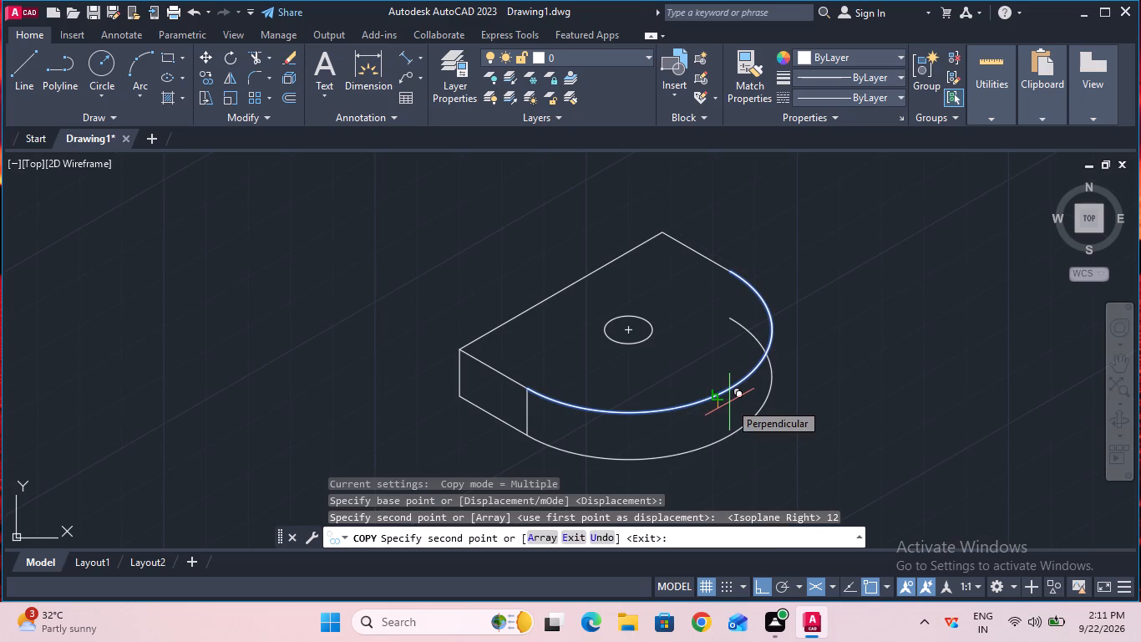
Draw a vertical line joining the outermost points of the upper and lower large arcs, closing the rounded side.
{"action": "key", "text": "Escape"}
{"action": "key", "text": "Escape"}
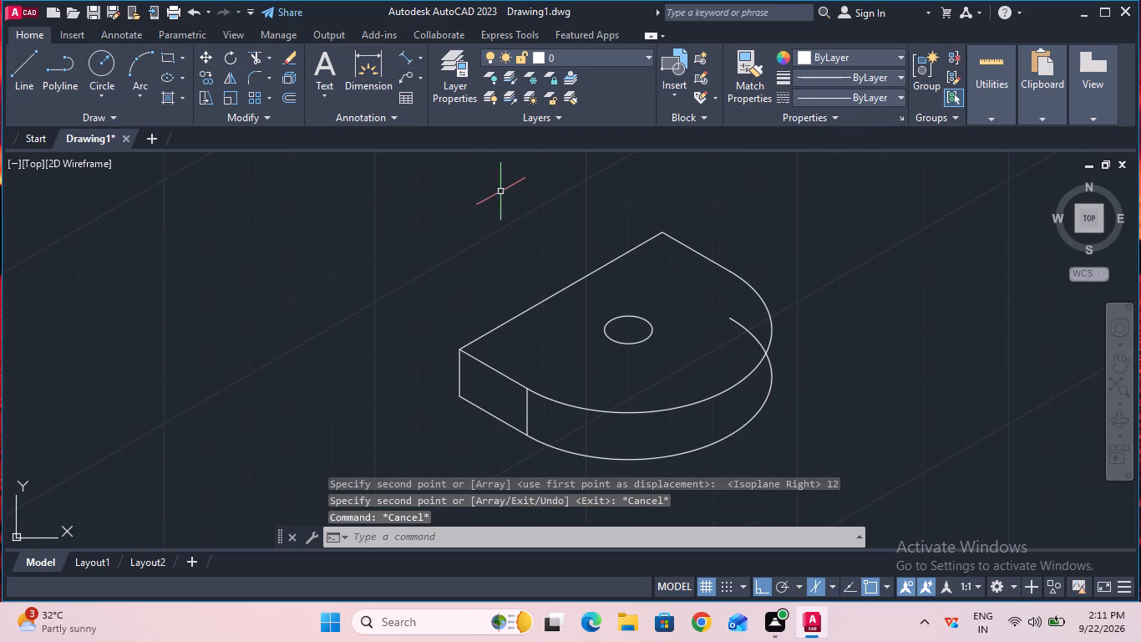
{"action": "left_click", "coordinate": [22, 64]}
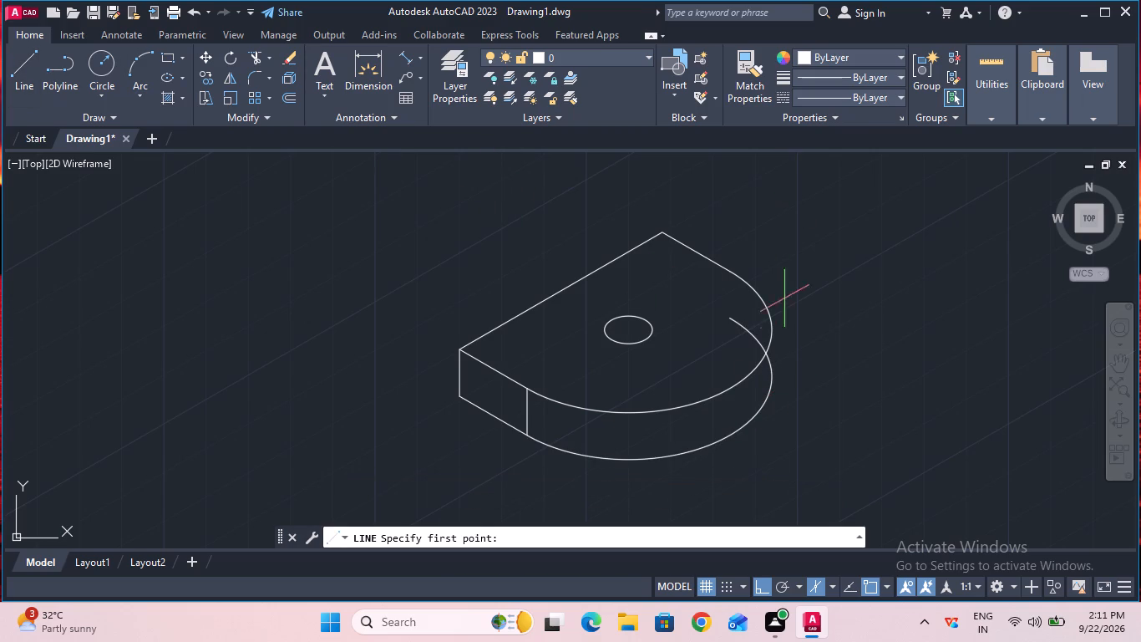
{"action": "left_click", "coordinate": [773, 380]}
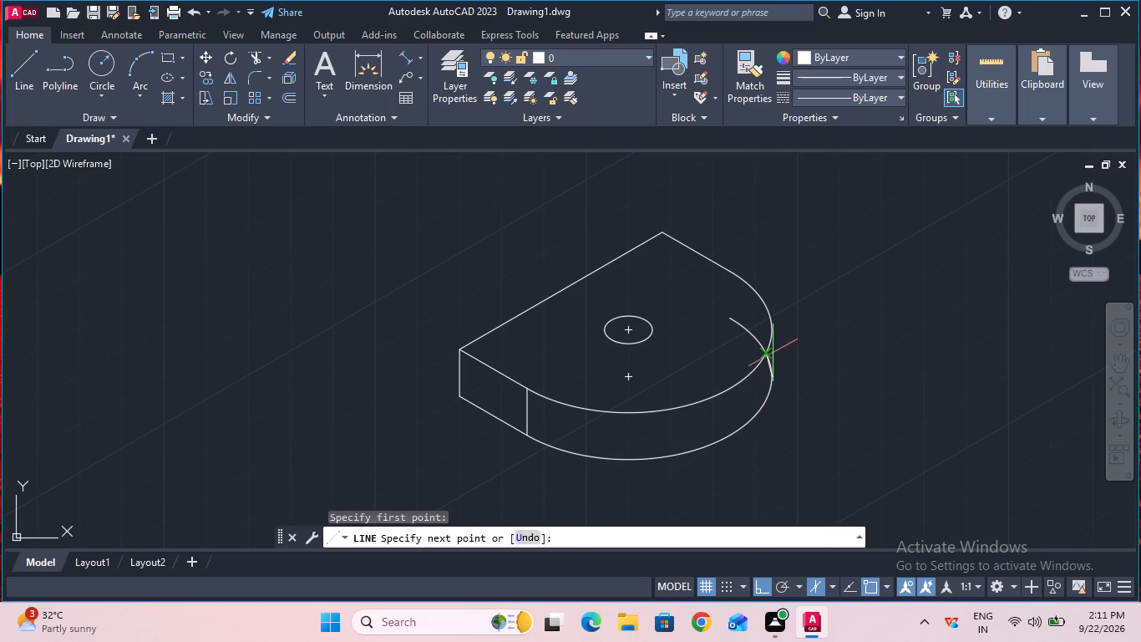
{"action": "left_click", "coordinate": [771, 331]}
{"action": "key", "text": "Escape"}
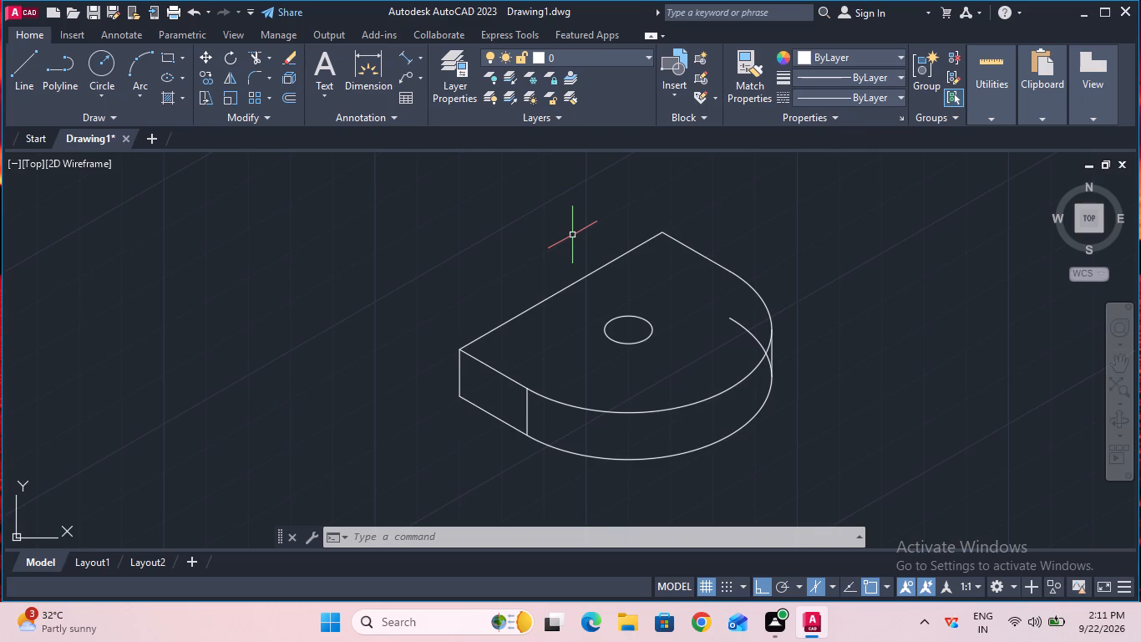
Trim the lower arc's hidden portion behind the top face and the vertical line where the straight edge meets the arc.
{"action": "left_click", "coordinate": [257, 59]}
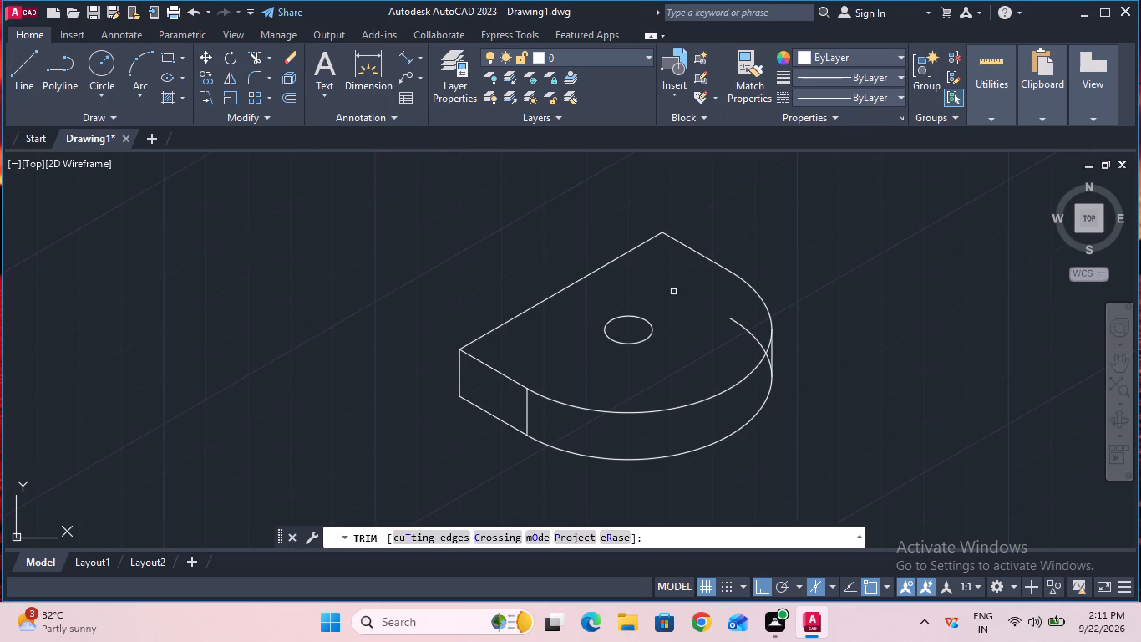
{"action": "left_click", "coordinate": [732, 322]}
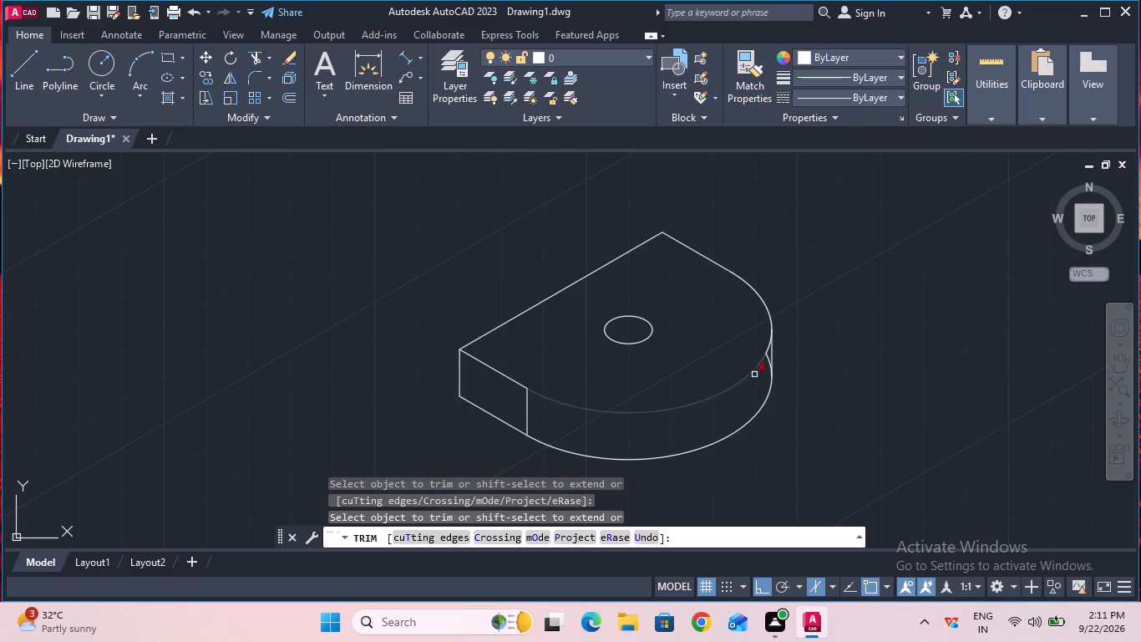
{"action": "left_click", "coordinate": [767, 363]}
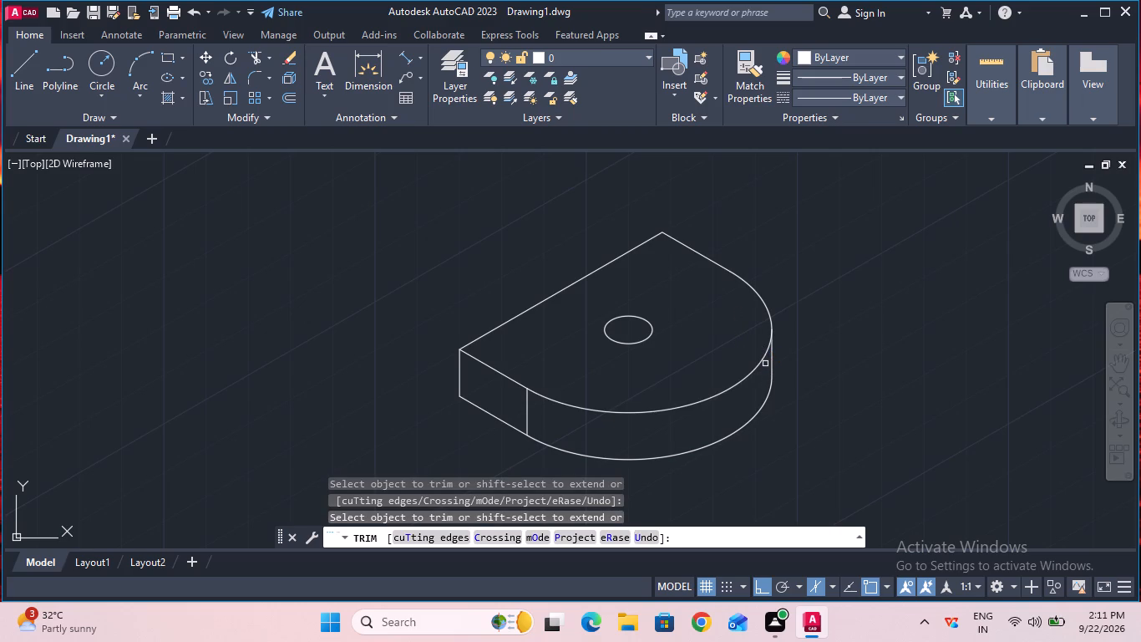
{"action": "key", "text": "Escape"}
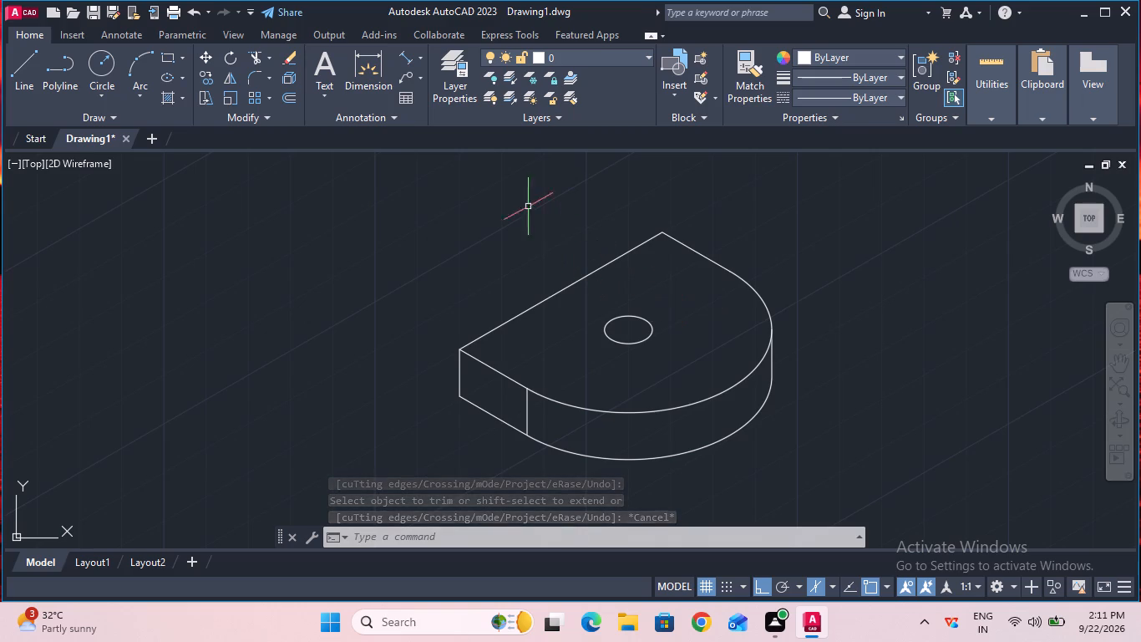
{"action": "left_click", "coordinate": [256, 62]}
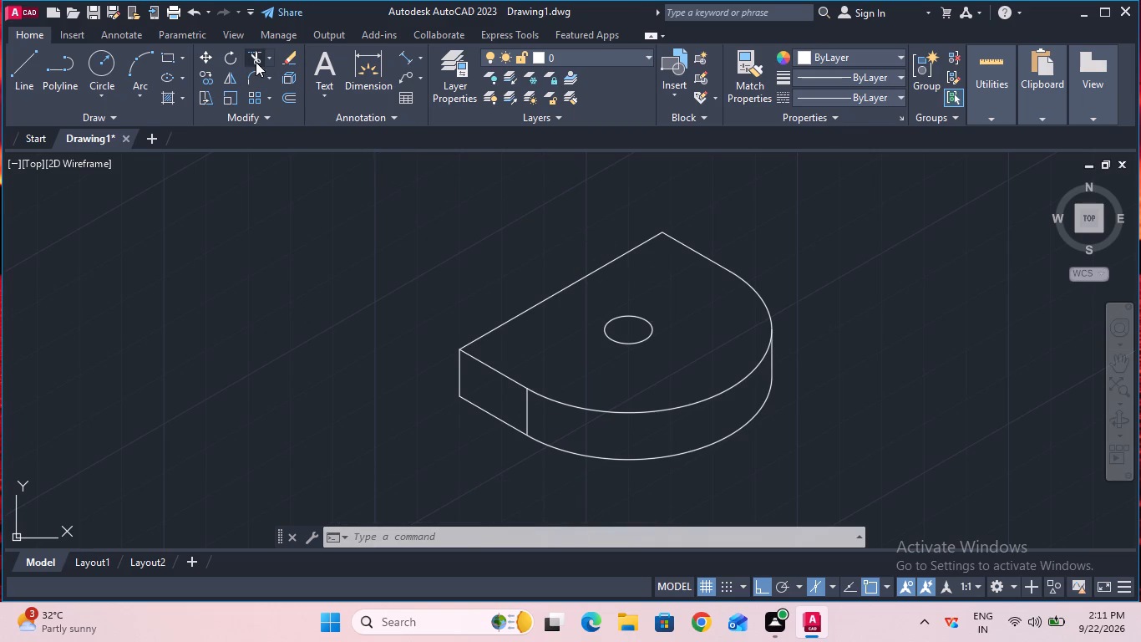
{"action": "left_click", "coordinate": [525, 410]}
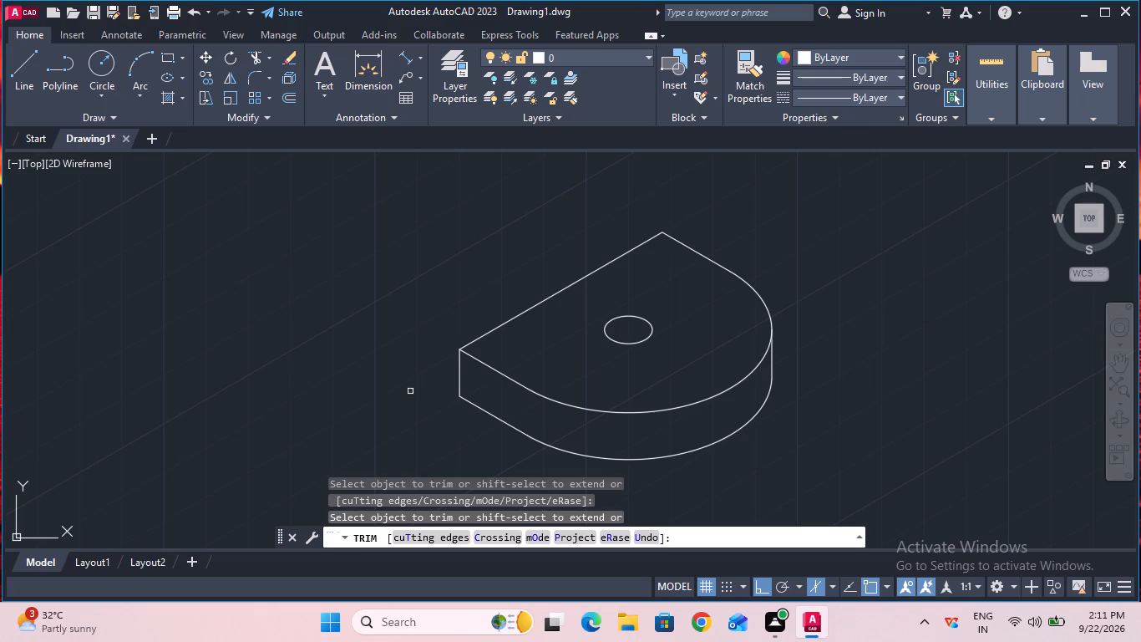
{"action": "key", "text": "Escape"}
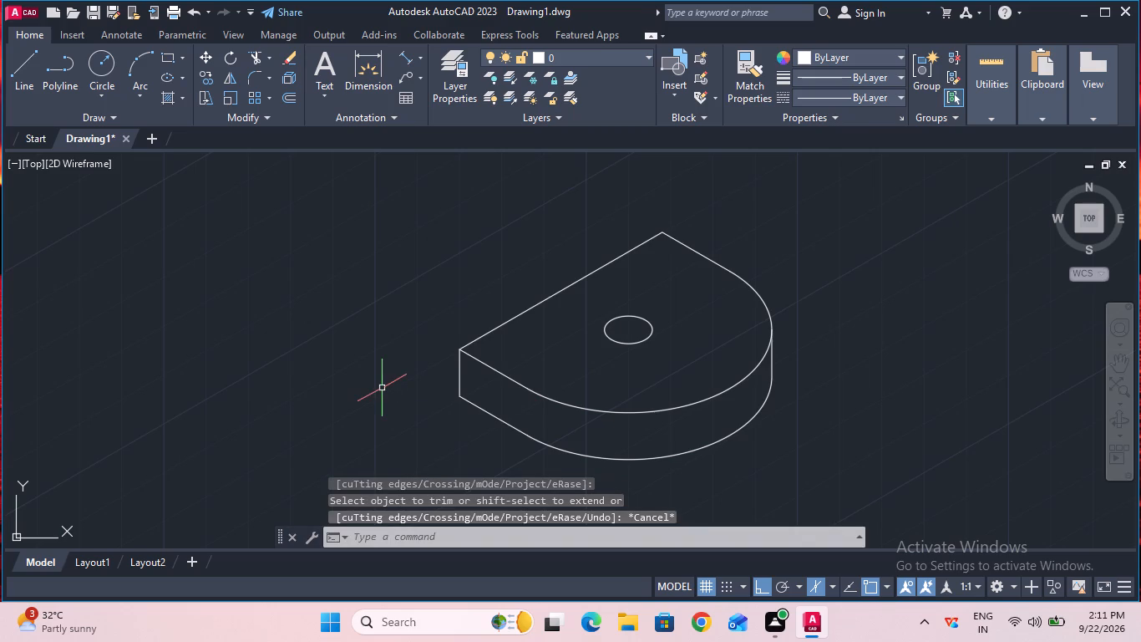
Draw a 13 mm line straight up from the top face's left corner.
{"action": "scroll", "coordinate": [450, 391], "scroll_direction": "down", "scroll_amount": 2, "text": "ctrl"}
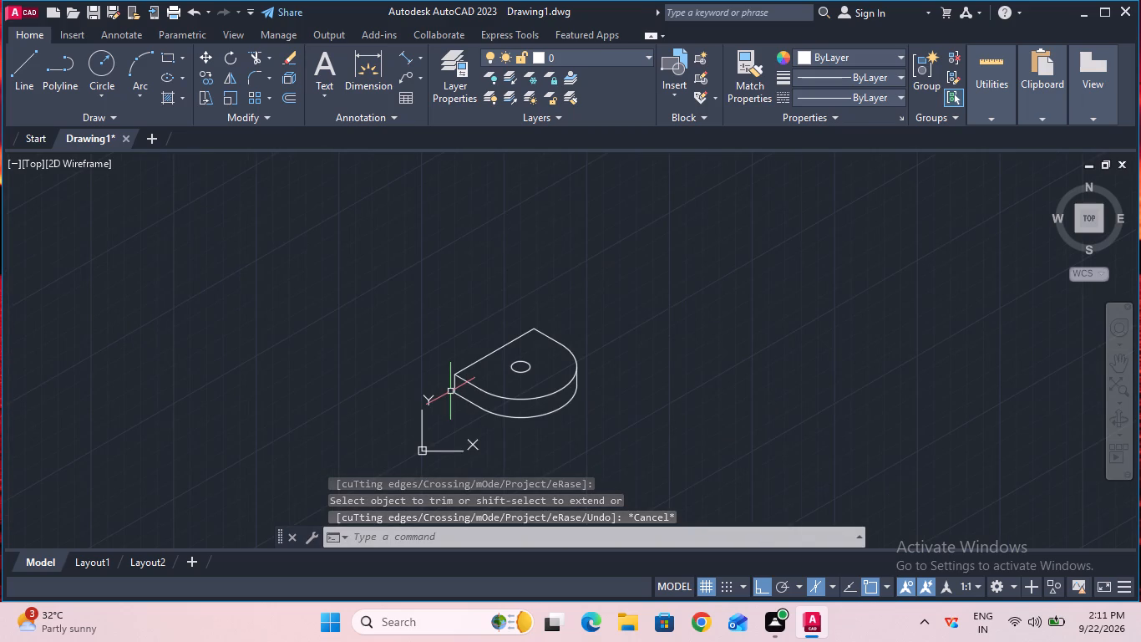
{"action": "left_click", "coordinate": [1118, 369]}
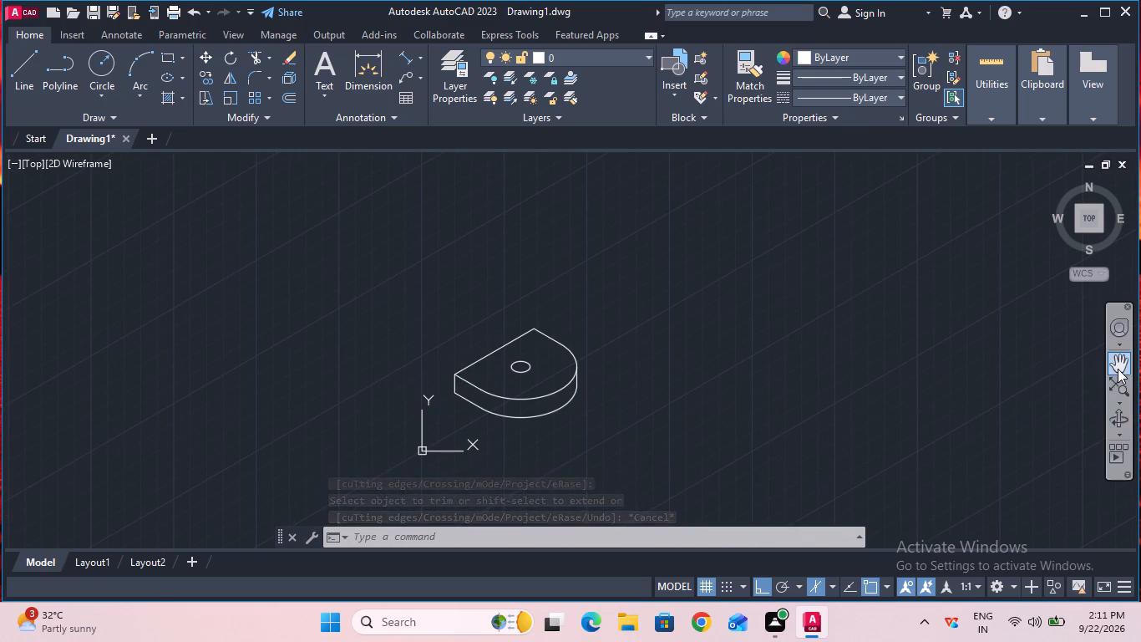
{"action": "left_click_drag", "start_coordinate": [581, 418], "coordinate": [636, 455]}
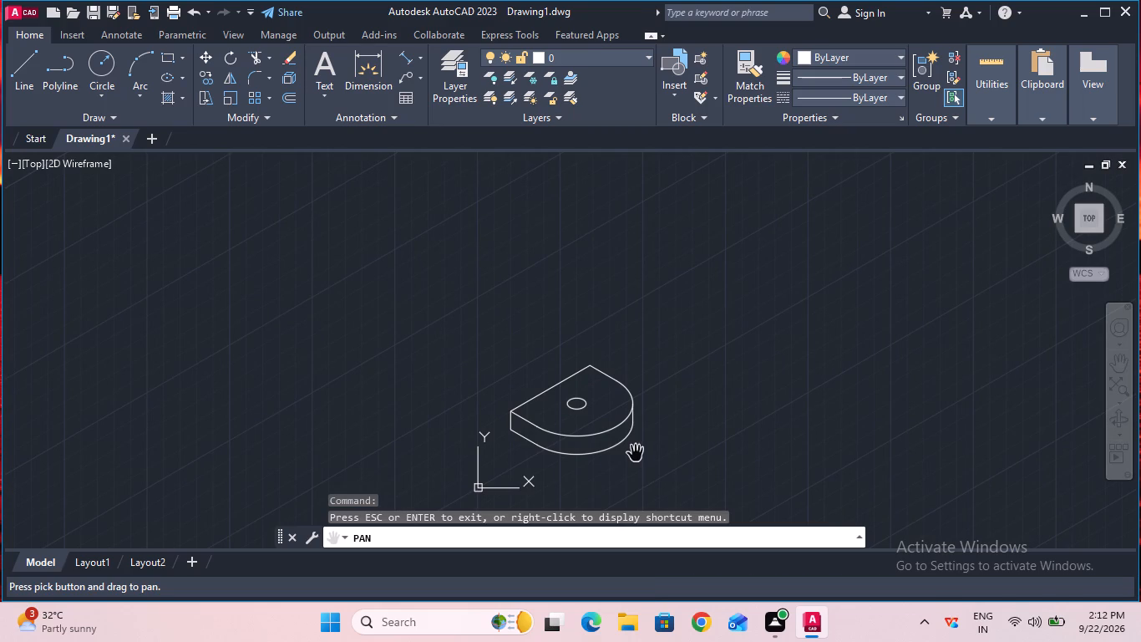
{"action": "key", "text": "Escape"}
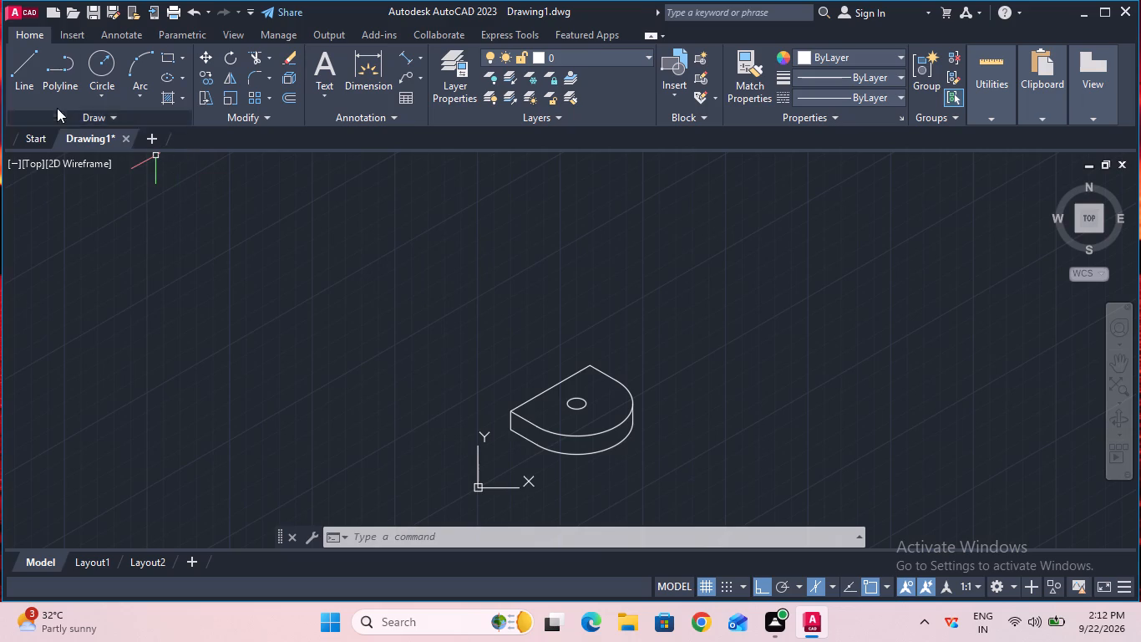
{"action": "left_click", "coordinate": [33, 92]}
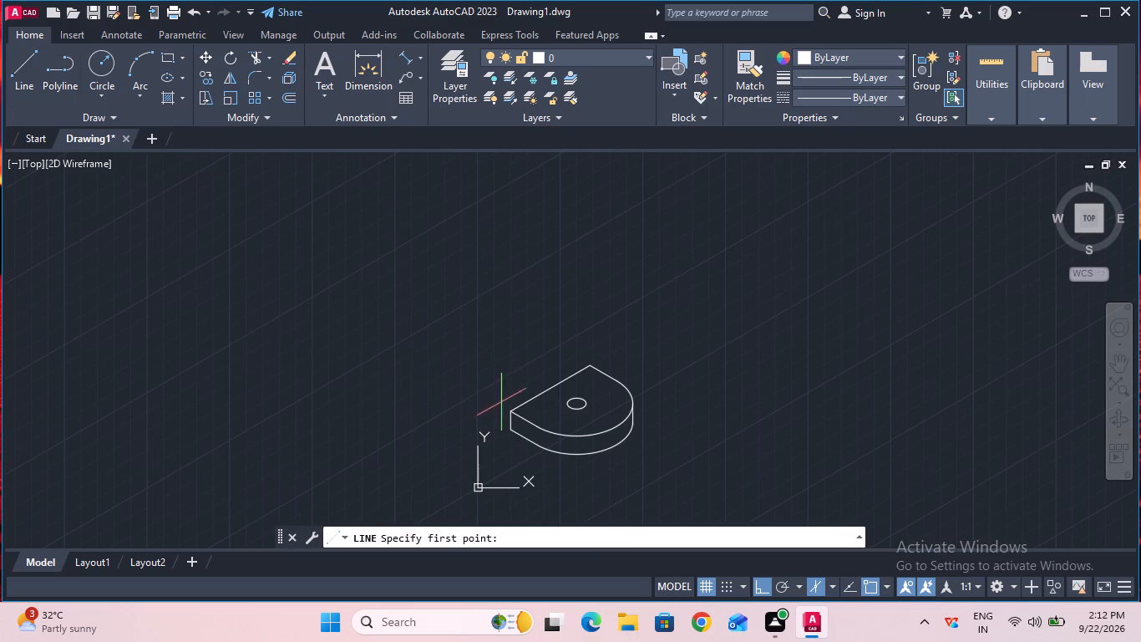
{"action": "left_click", "coordinate": [512, 407]}
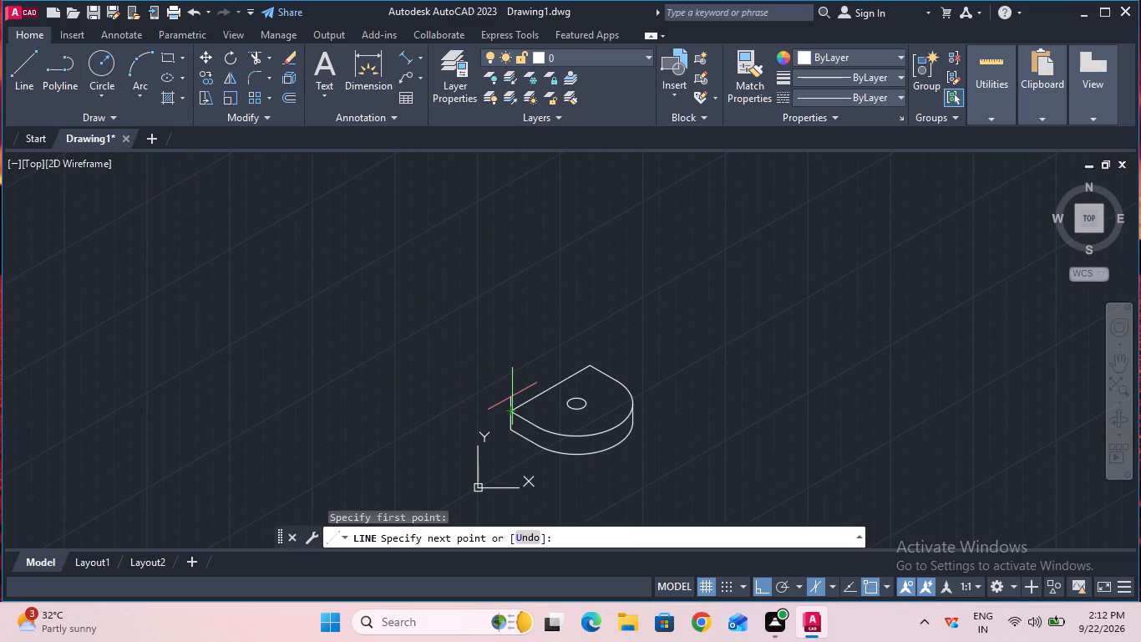
{"action": "type", "text": "13"}
{"action": "key", "text": "Return"}
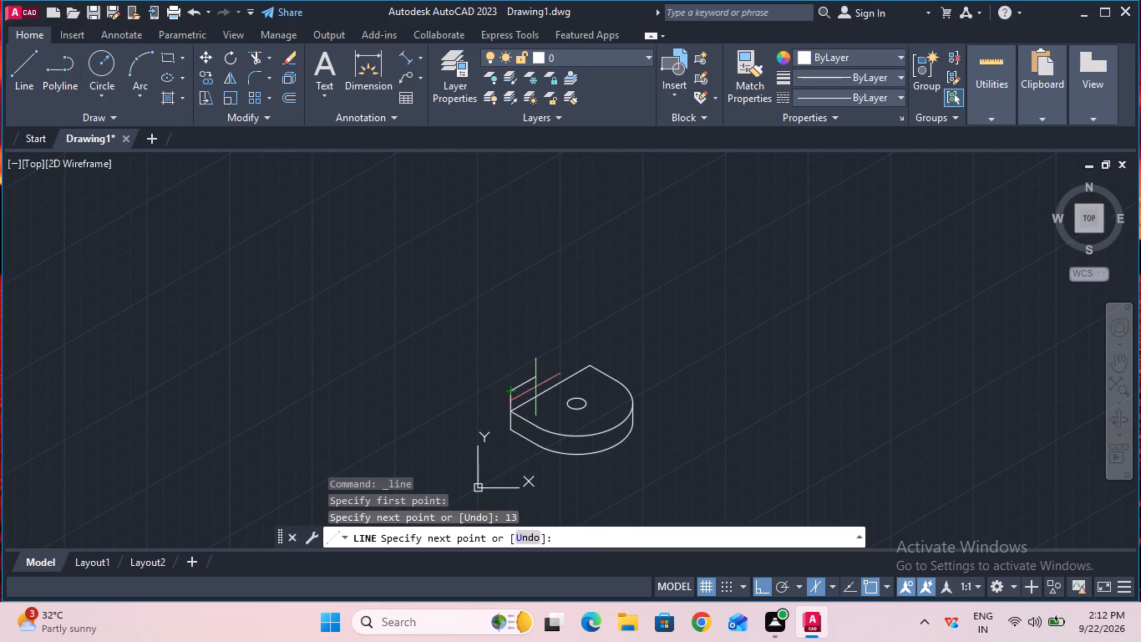
{"action": "key", "text": "Escape"}
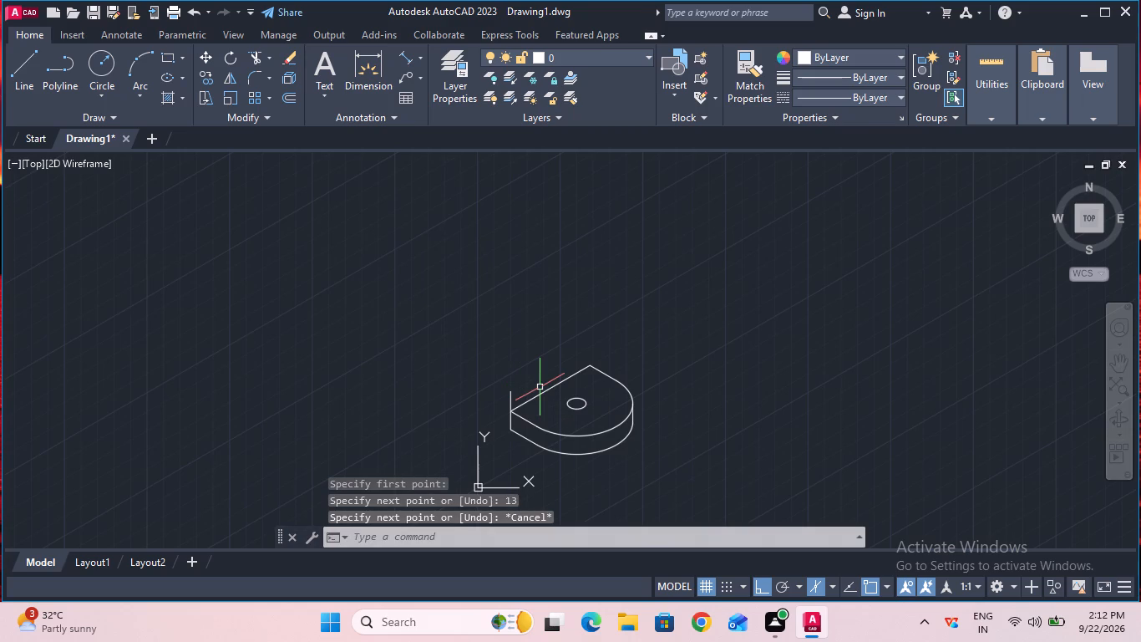
Draw a 60 mm line from the upright's upper end parallel to the back edge, and close it down to the top face's back corner.
{"action": "scroll", "coordinate": [540, 387], "scroll_direction": "up", "scroll_amount": 1, "text": "ctrl"}
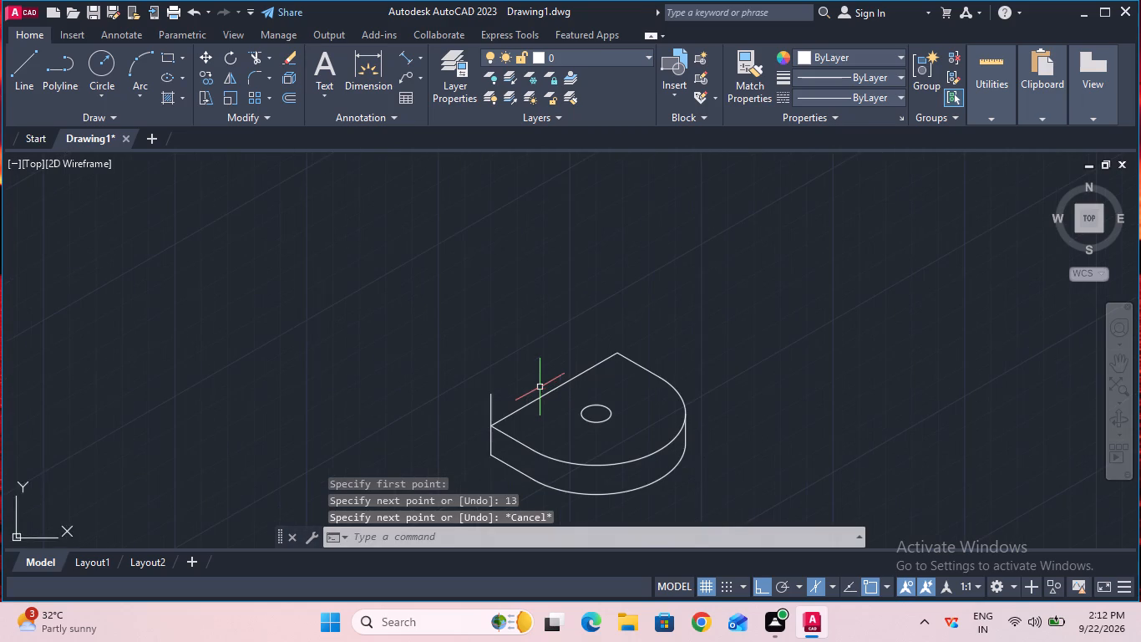
{"action": "scroll", "coordinate": [540, 387], "scroll_direction": "up", "scroll_amount": 1, "text": "ctrl"}
{"action": "key", "text": "F5"}
{"action": "key", "text": "F5"}
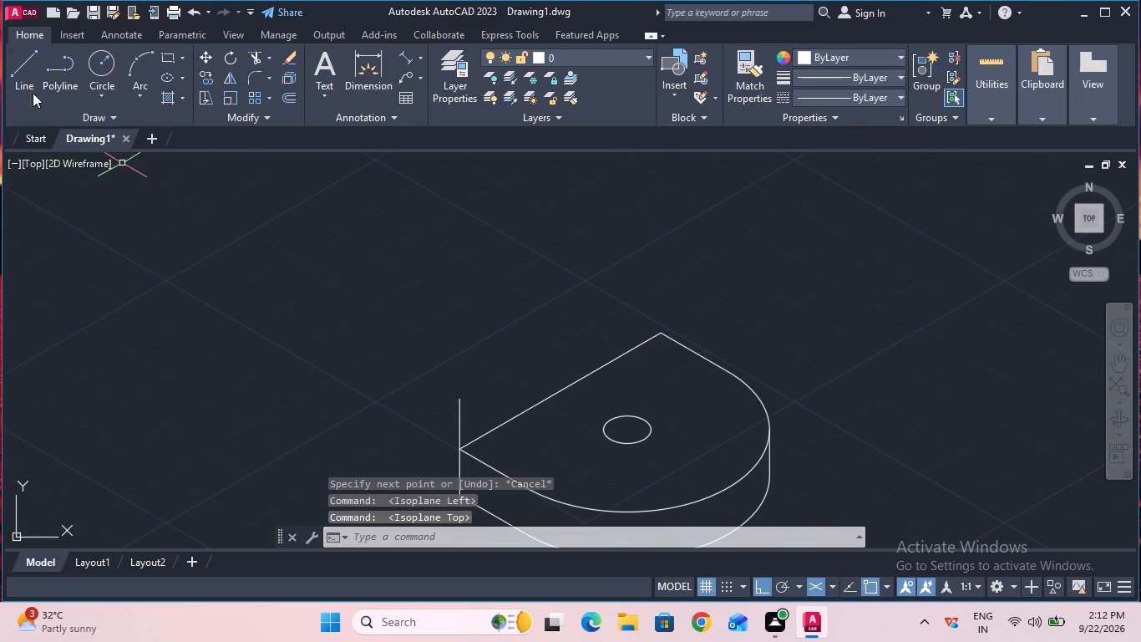
{"action": "left_click", "coordinate": [15, 69]}
{"action": "left_click", "coordinate": [459, 402]}
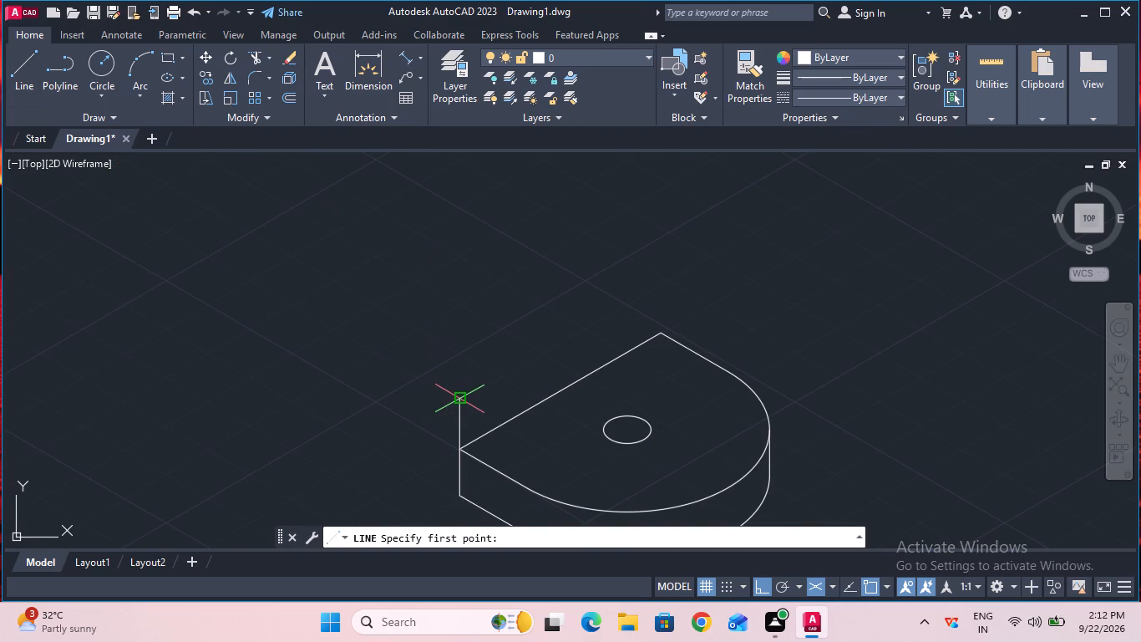
{"action": "type", "text": "60"}
{"action": "key", "text": "Return"}
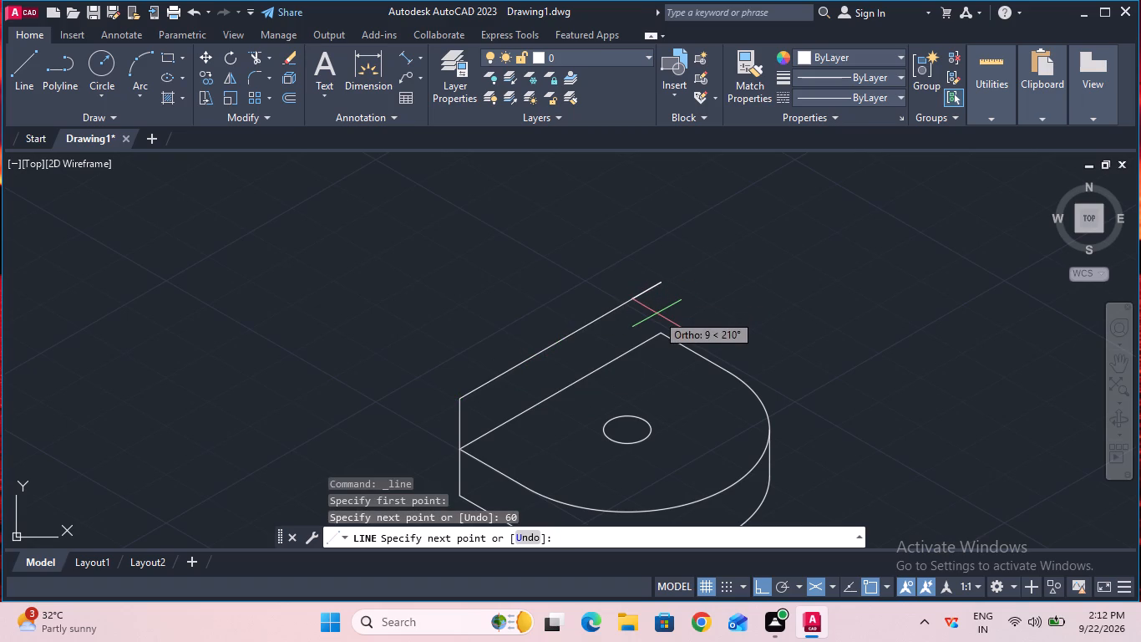
{"action": "key", "text": "F5"}
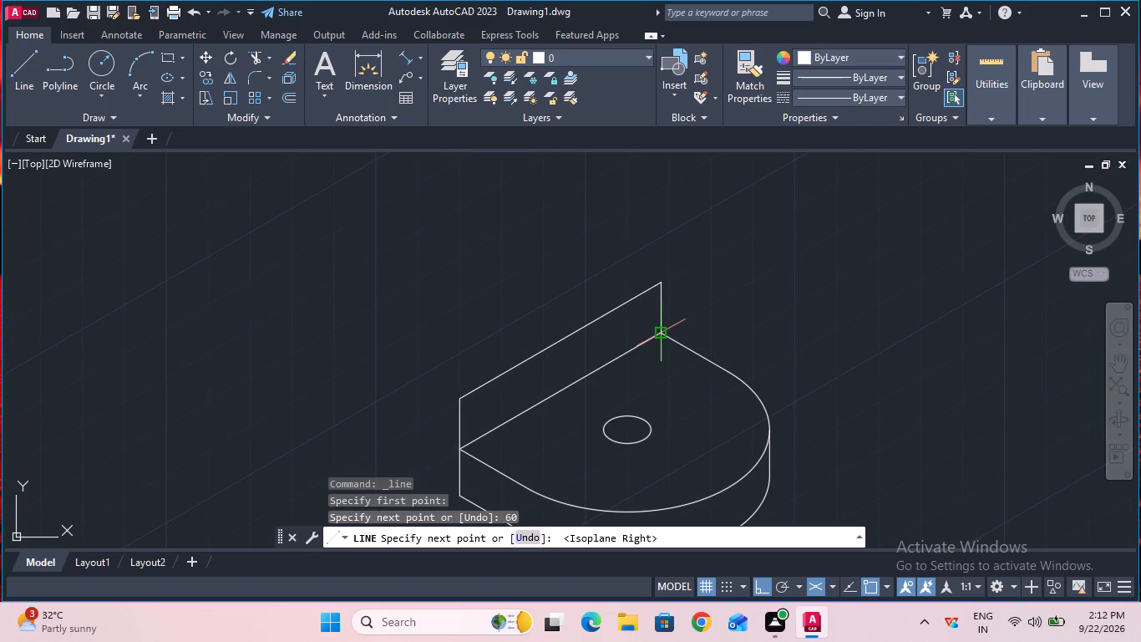
{"action": "left_click", "coordinate": [658, 330]}
{"action": "key", "text": "Escape"}
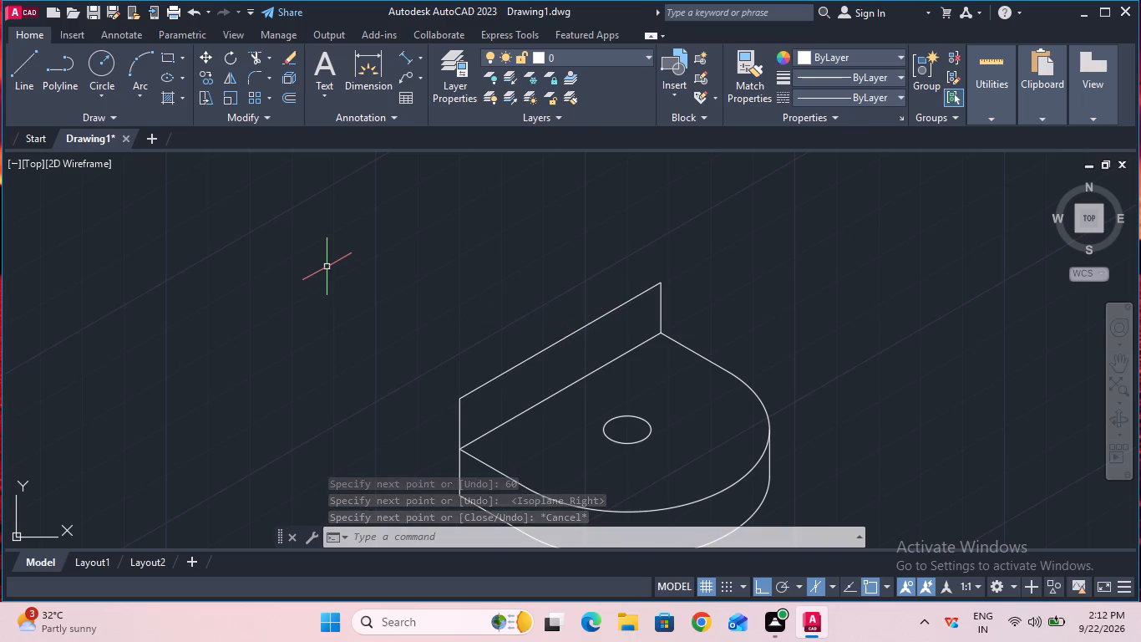
Draw an isocircle of radius 13 on the right isoplane with the Ellipse command, centred on the back wall's upper edge midpoint.
{"action": "type", "text": "ell"}
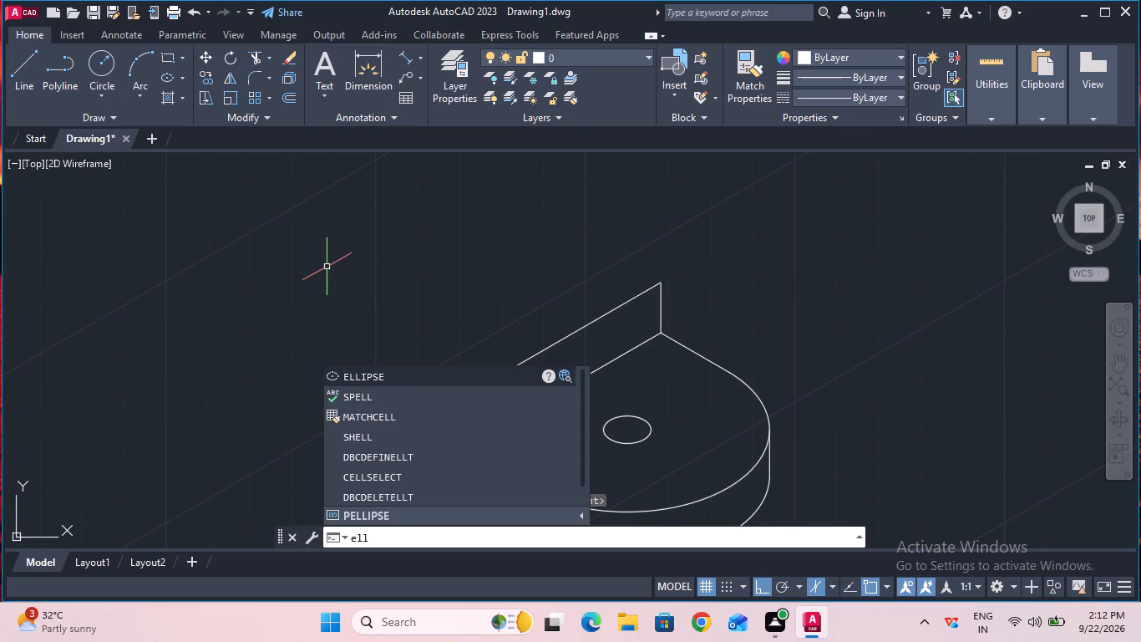
{"action": "left_click", "coordinate": [378, 369]}
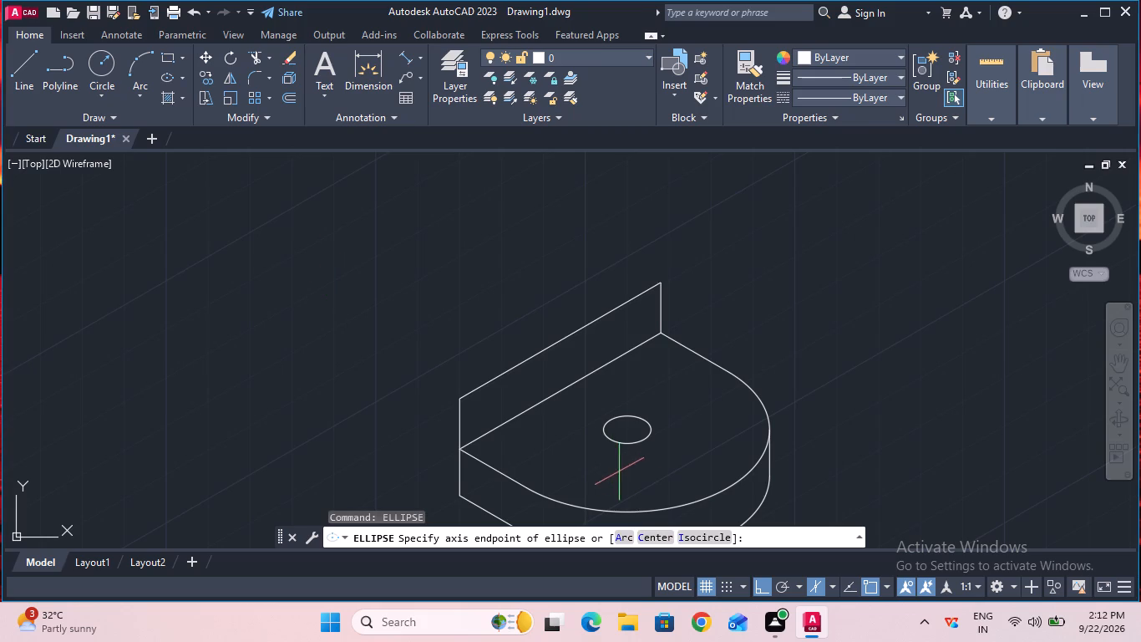
{"action": "left_click", "coordinate": [697, 539]}
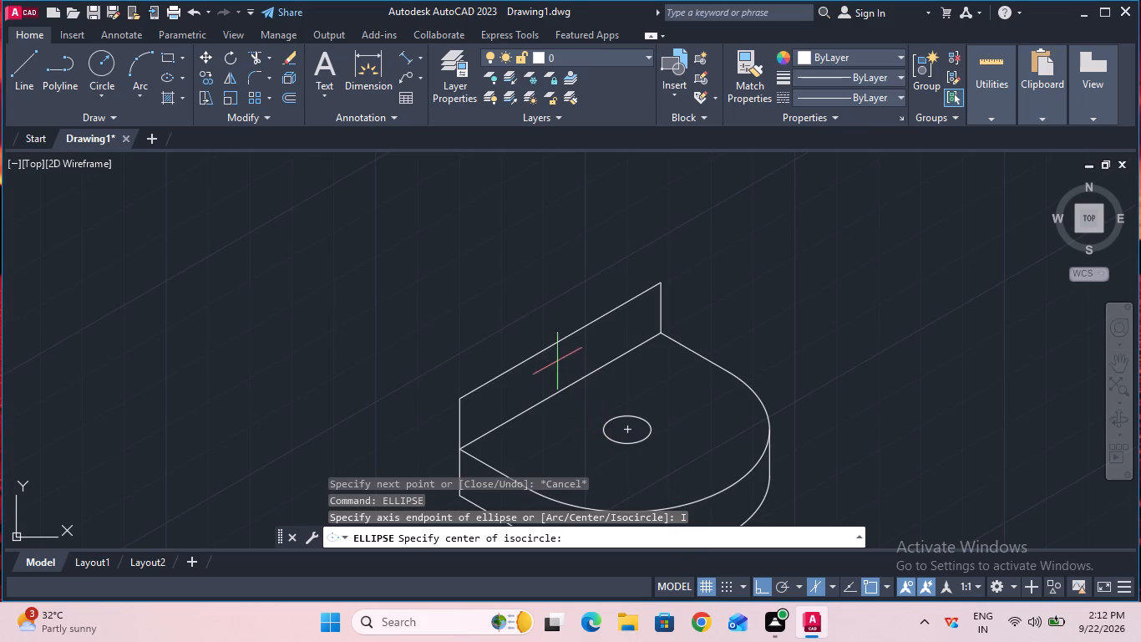
{"action": "left_click", "coordinate": [560, 338]}
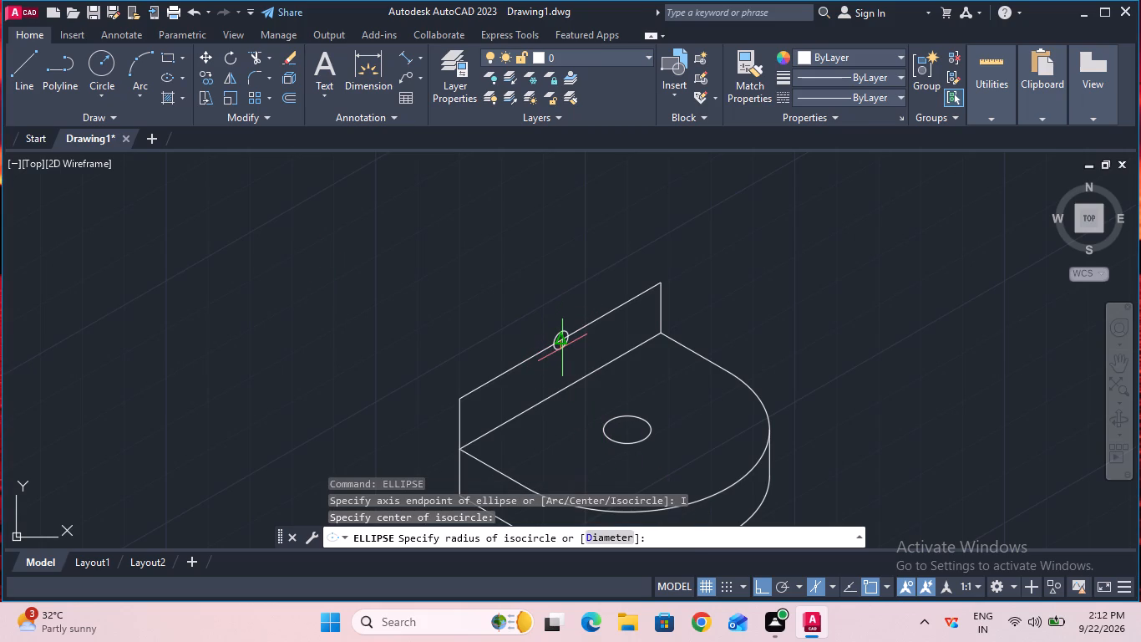
{"action": "type", "text": "13"}
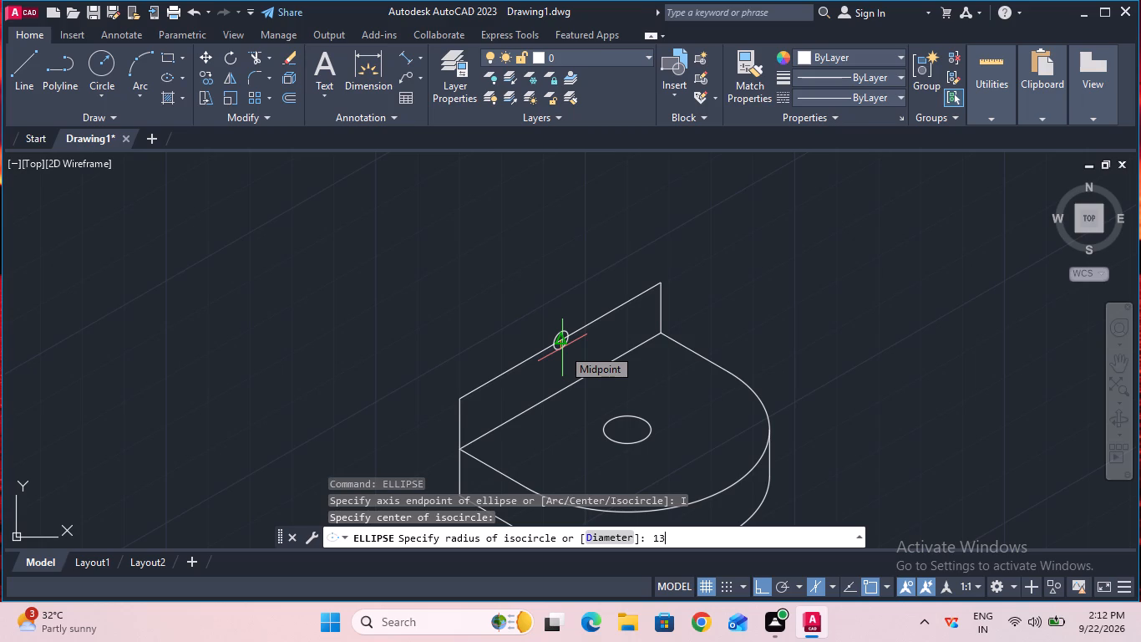
{"action": "key", "text": "Return"}
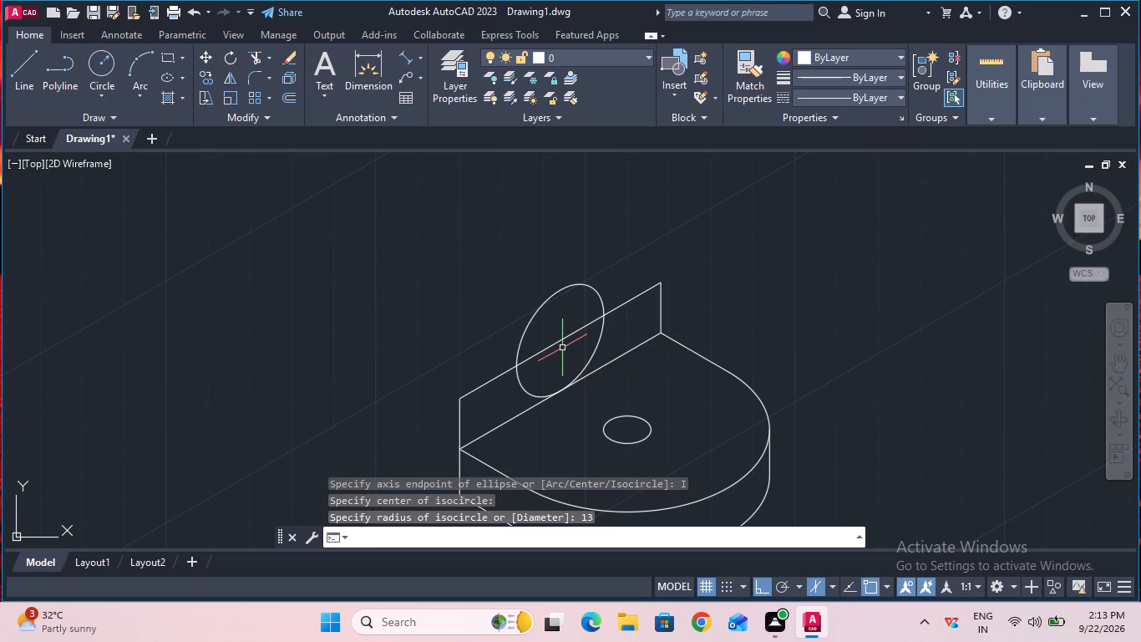
{"action": "key", "text": "Escape"}
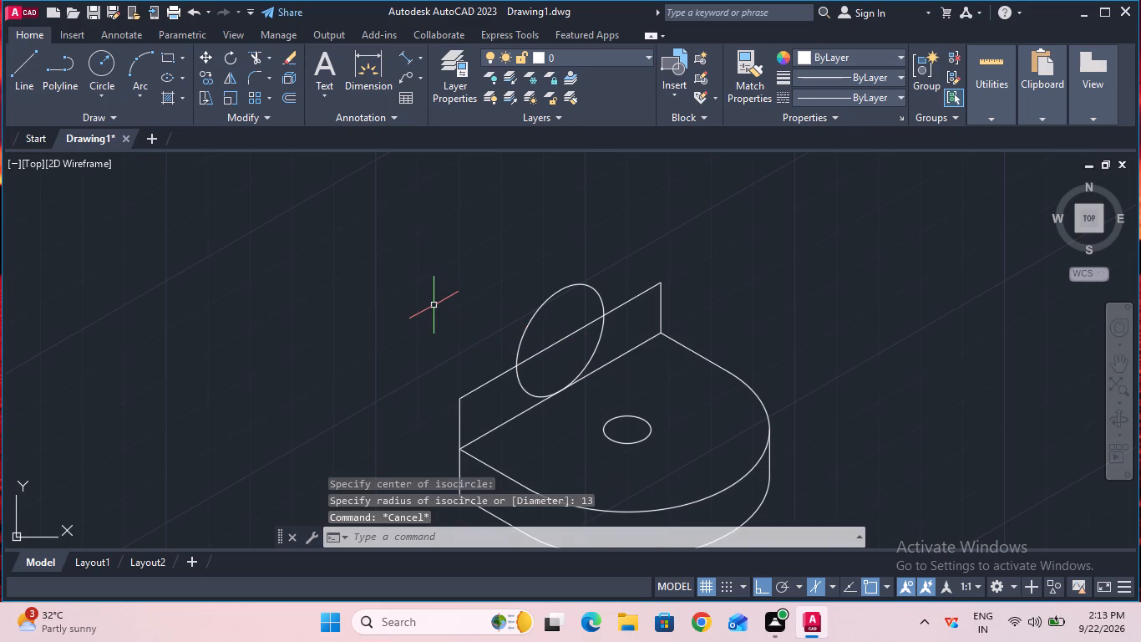
Trim the wall's upper edge inside the isocircle and the isocircle's upper portion, leaving a semicircular notch.
{"action": "left_click", "coordinate": [253, 59]}
{"action": "left_click", "coordinate": [547, 344]}
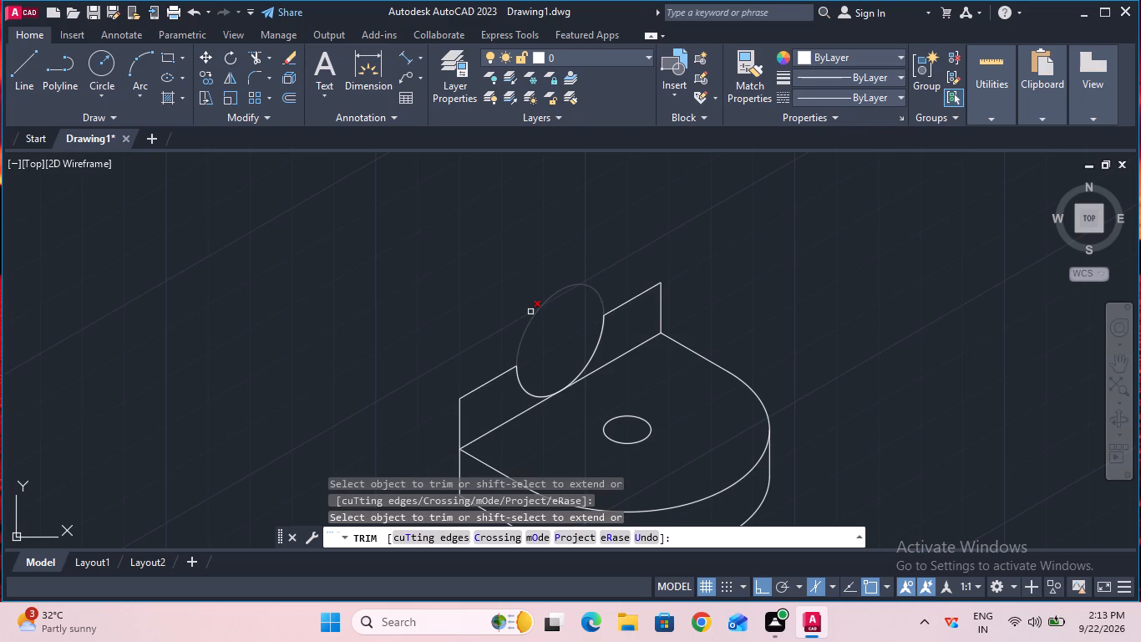
{"action": "left_click", "coordinate": [532, 318]}
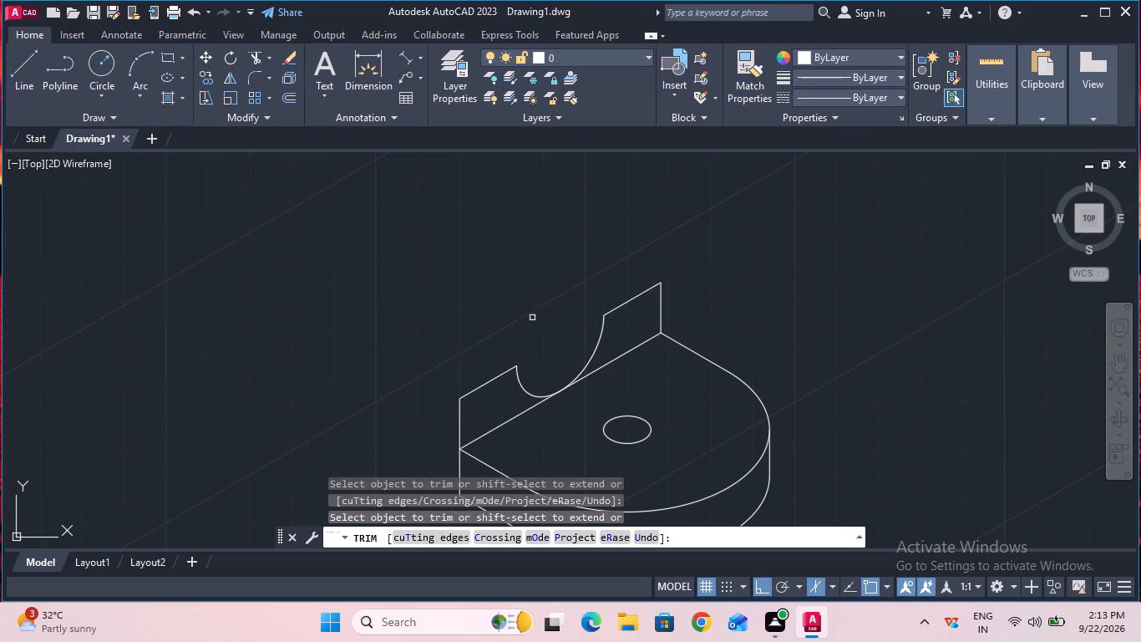
Copy the upright wall's notched outline, both vertical edges included, 12 mm backward on the top isoplane, away from the base.
{"action": "key", "text": "Escape"}
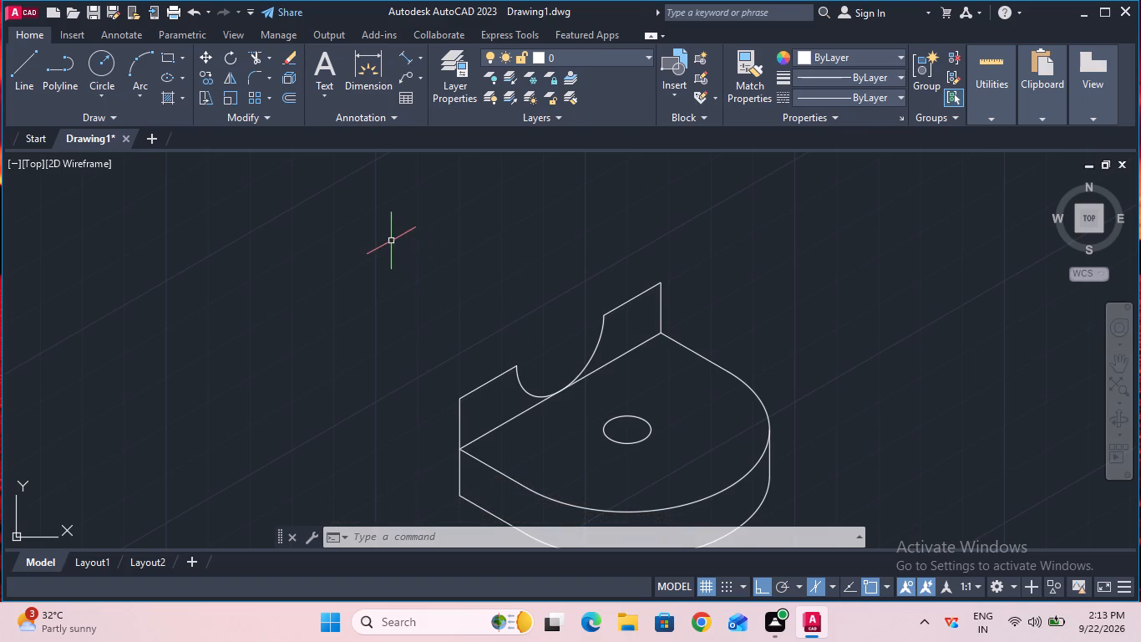
{"action": "left_click", "coordinate": [211, 72]}
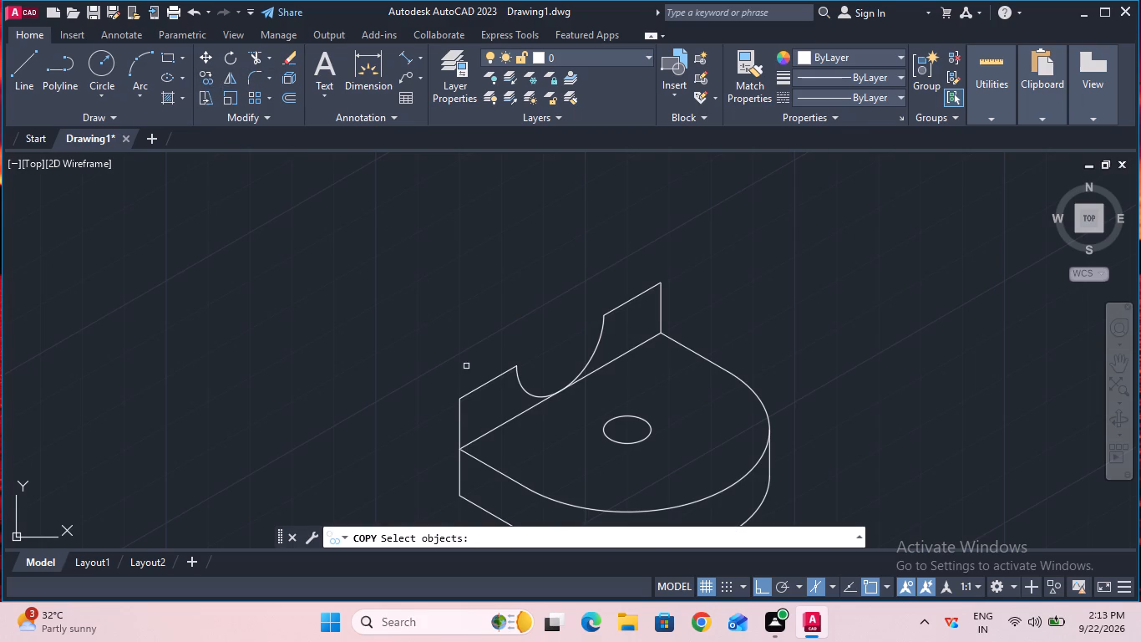
{"action": "left_click", "coordinate": [477, 385]}
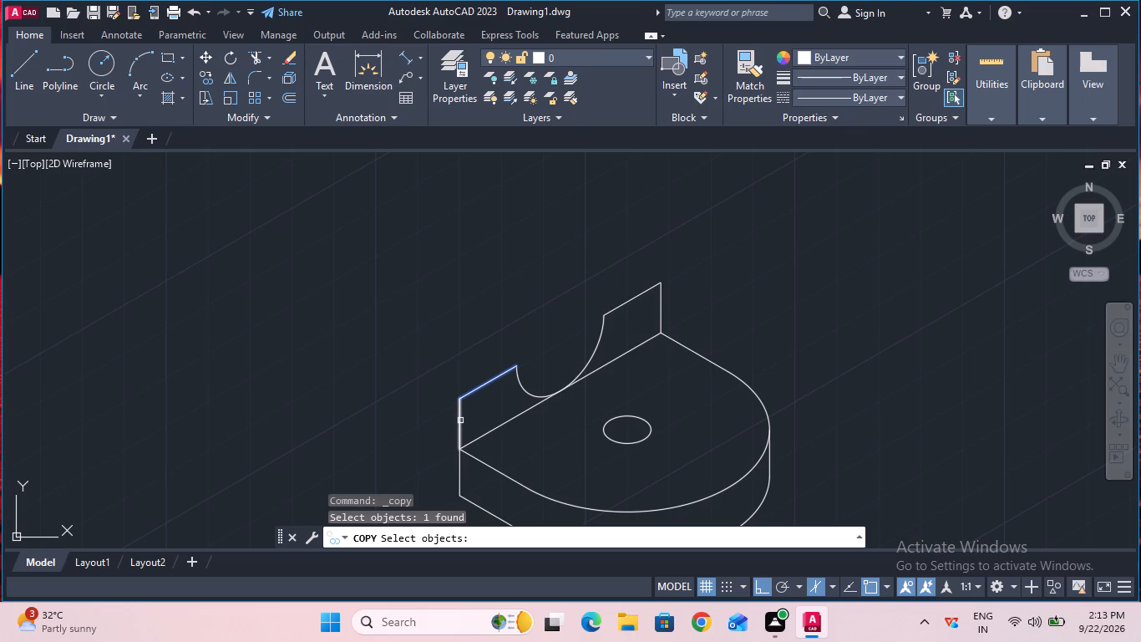
{"action": "left_click", "coordinate": [460, 415], "text": "shift"}
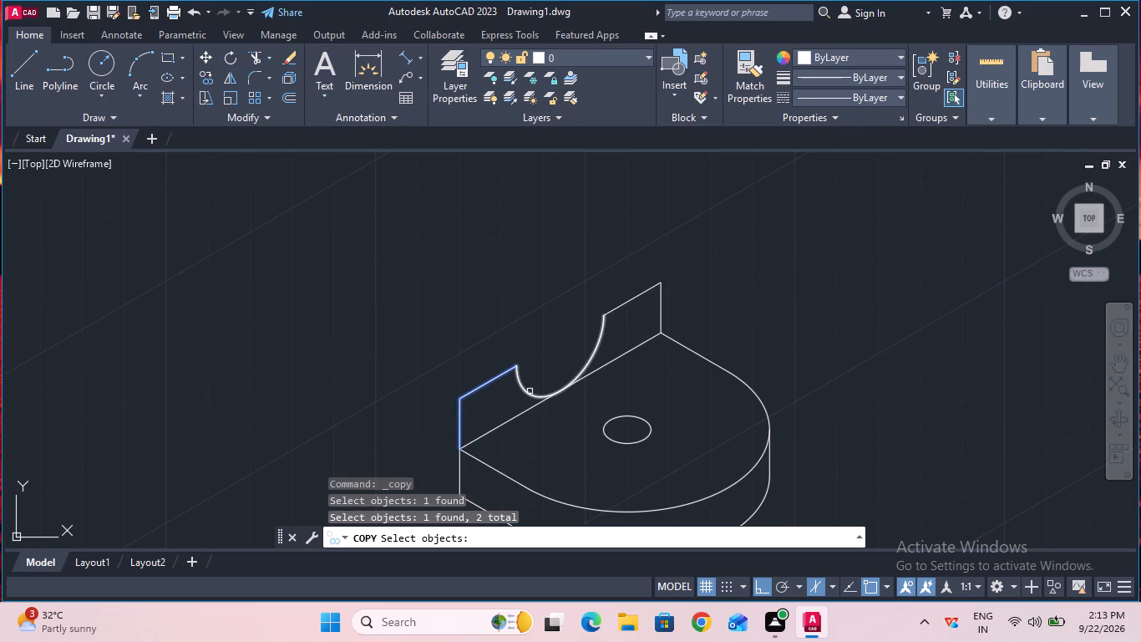
{"action": "left_click", "coordinate": [530, 391], "text": "shift"}
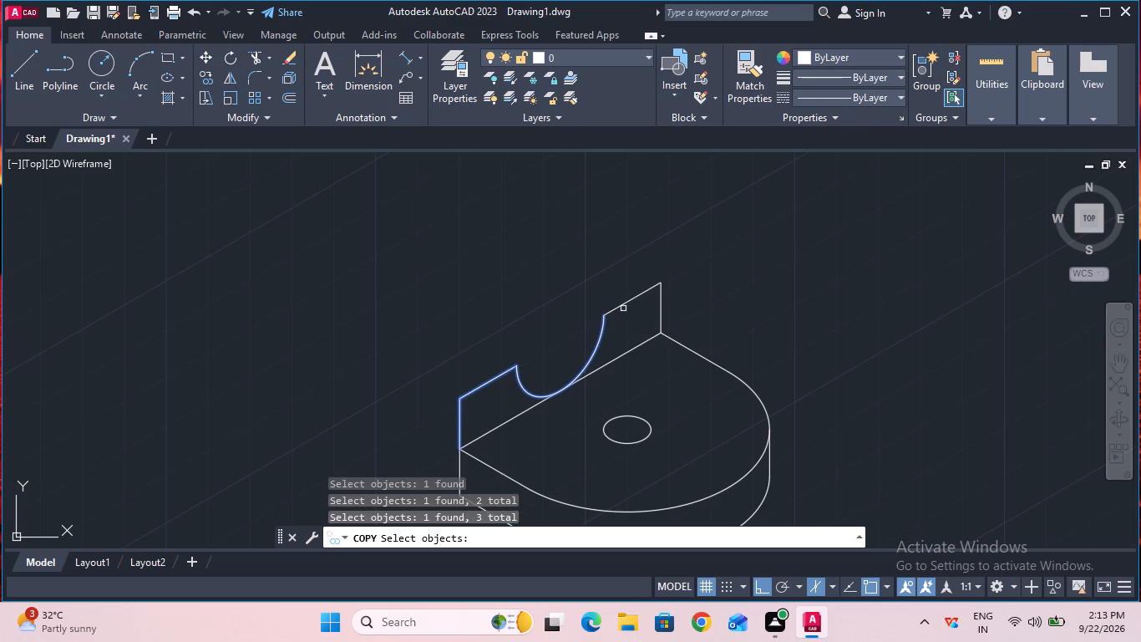
{"action": "left_click", "coordinate": [624, 305], "text": "shift"}
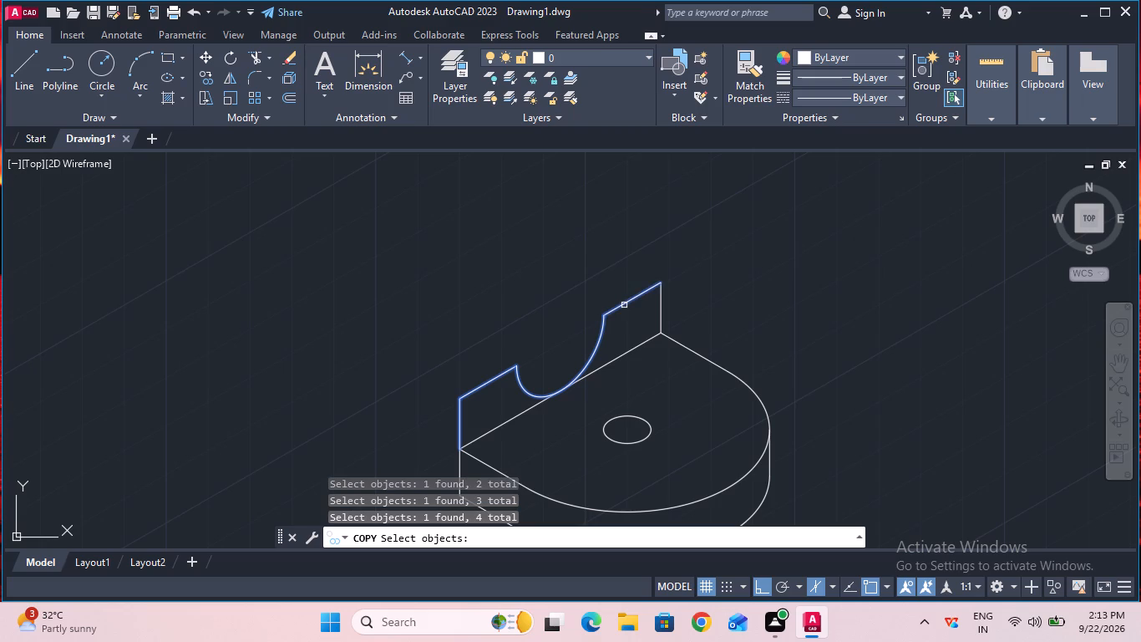
{"action": "left_click", "coordinate": [661, 323], "text": "shift"}
{"action": "key", "text": "Return"}
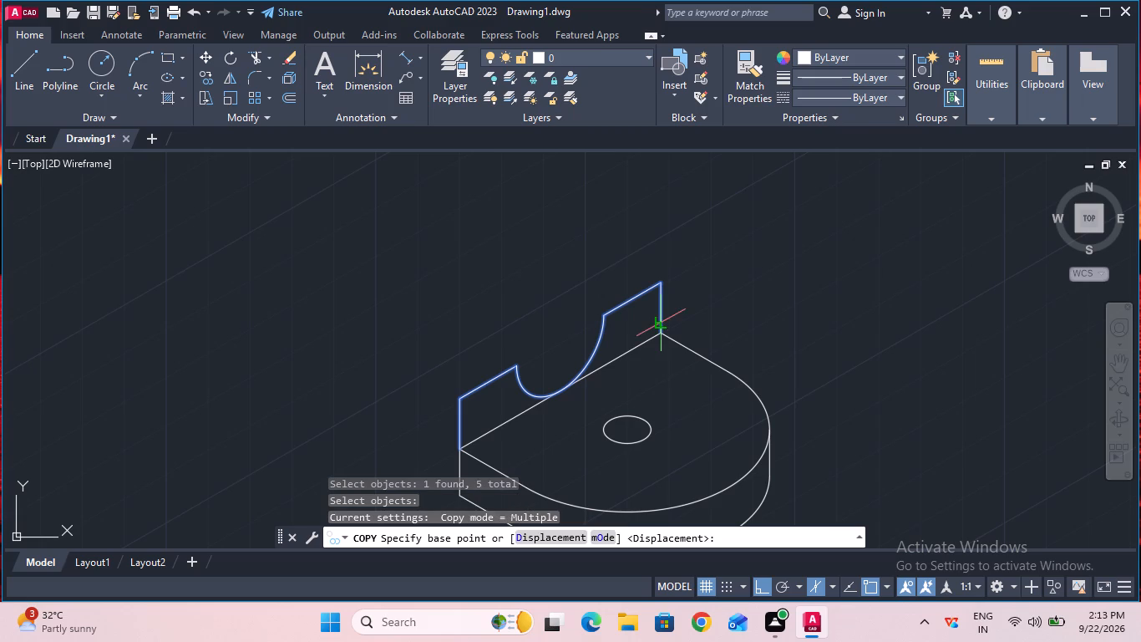
{"action": "left_click", "coordinate": [572, 379]}
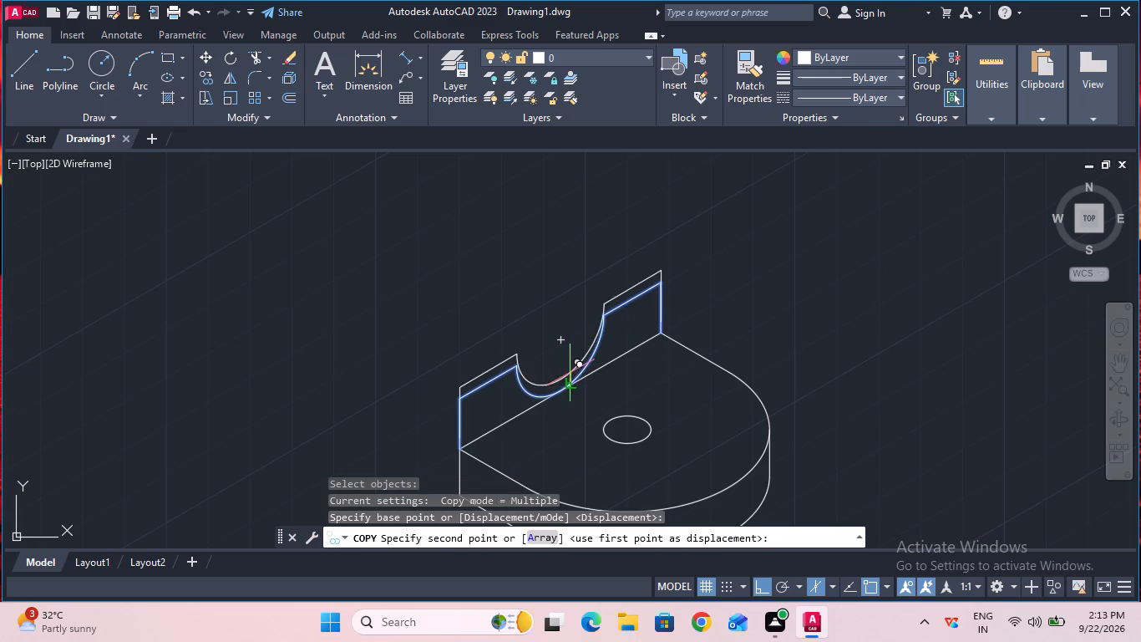
{"action": "key", "text": "F5"}
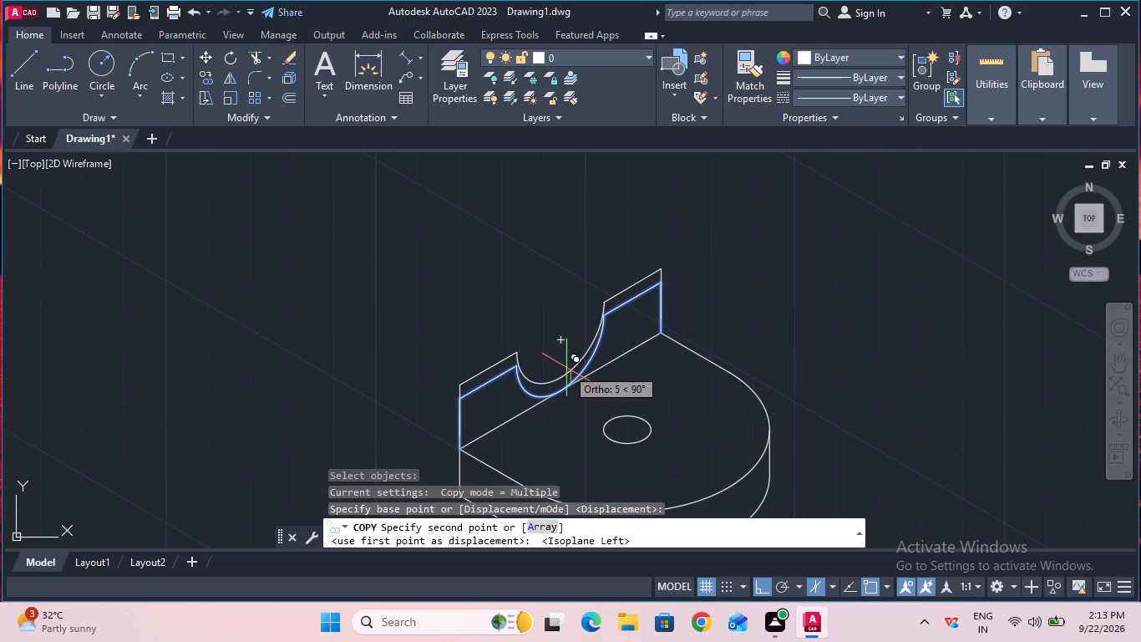
{"action": "key", "text": "F5"}
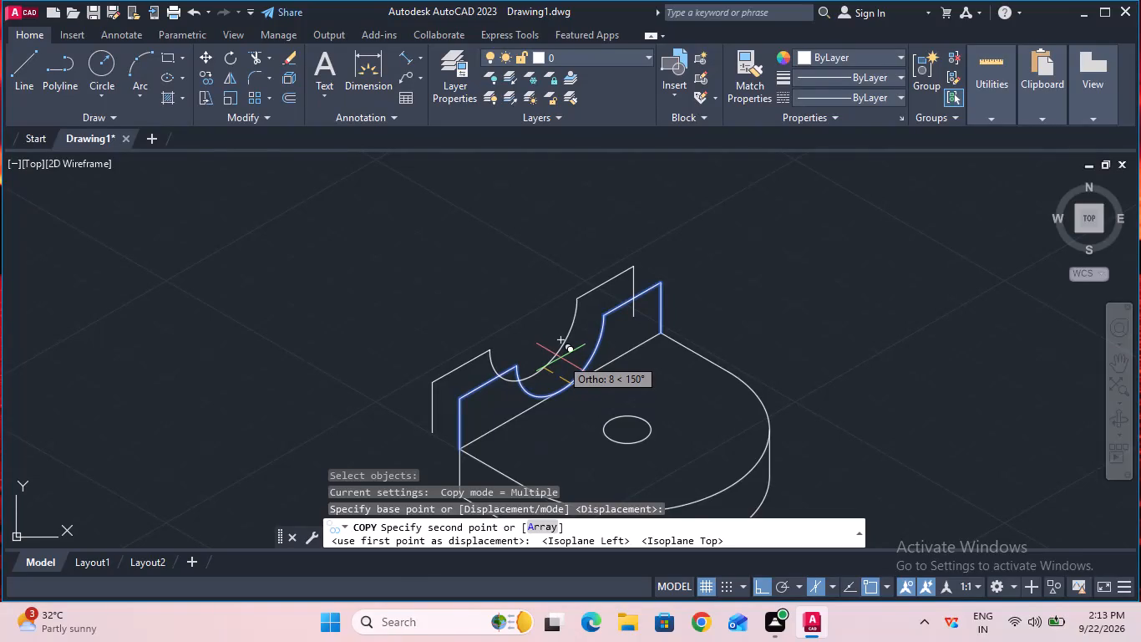
{"action": "type", "text": "12"}
{"action": "key", "text": "Return"}
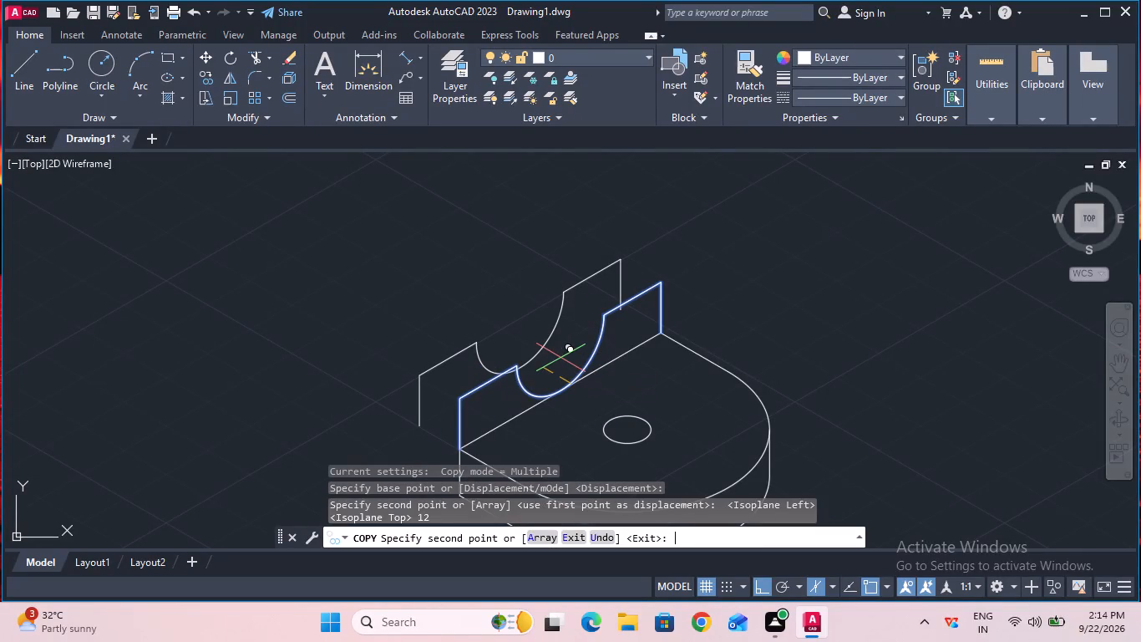
{"action": "key", "text": "Escape"}
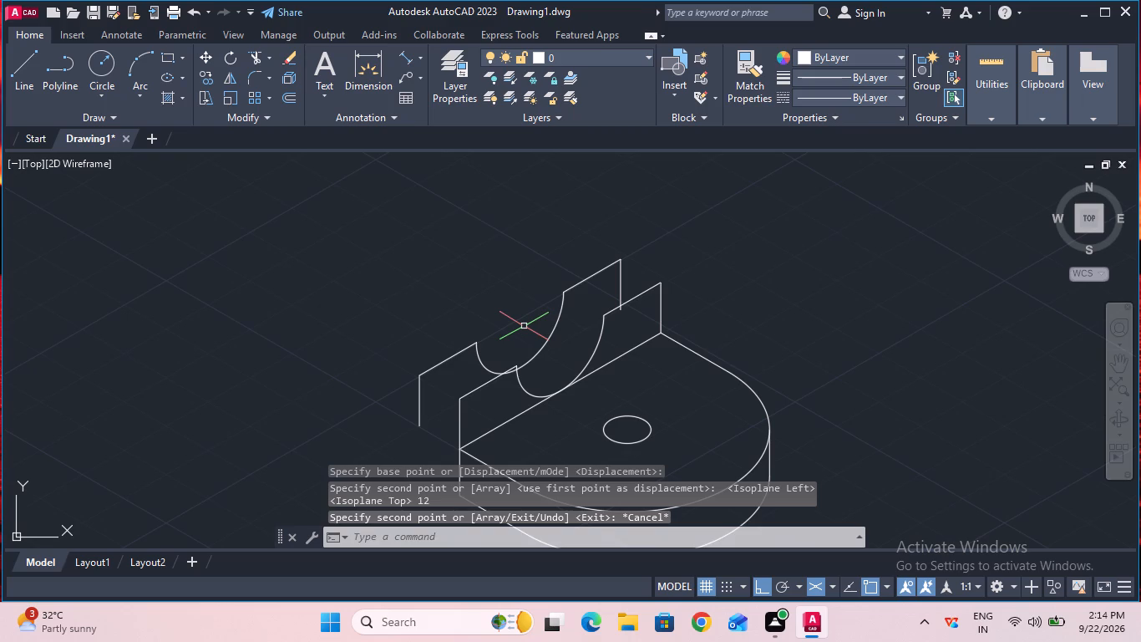
Trim the parts of the copied outline hidden behind the front wall: the far vertical's lower end and the notch arc's near portion.
{"action": "left_click", "coordinate": [258, 58]}
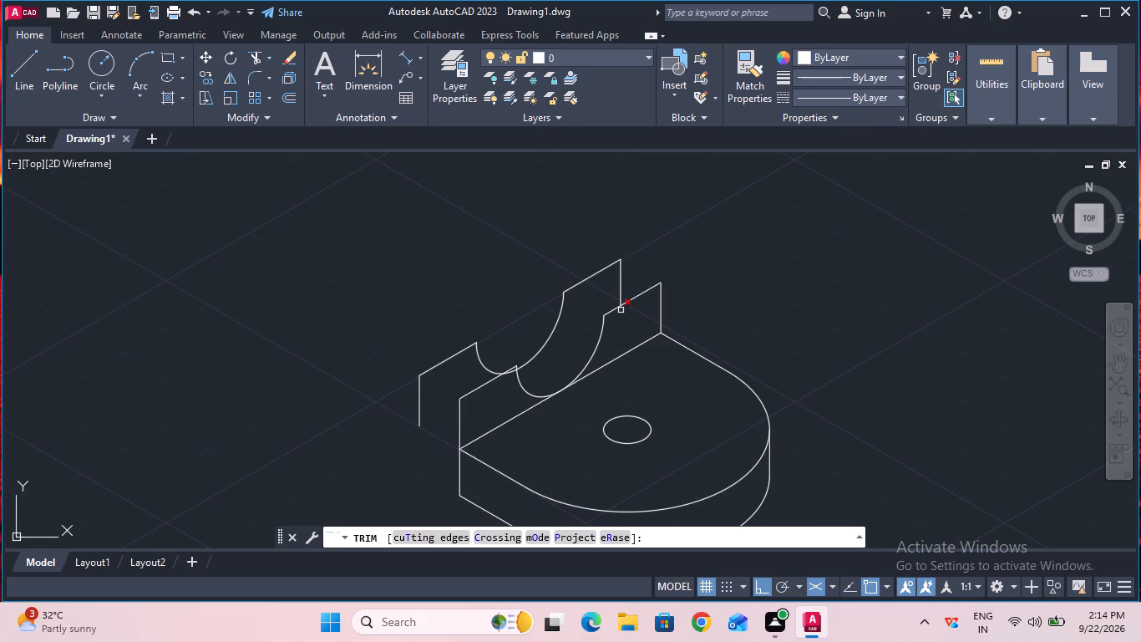
{"action": "left_click", "coordinate": [621, 310]}
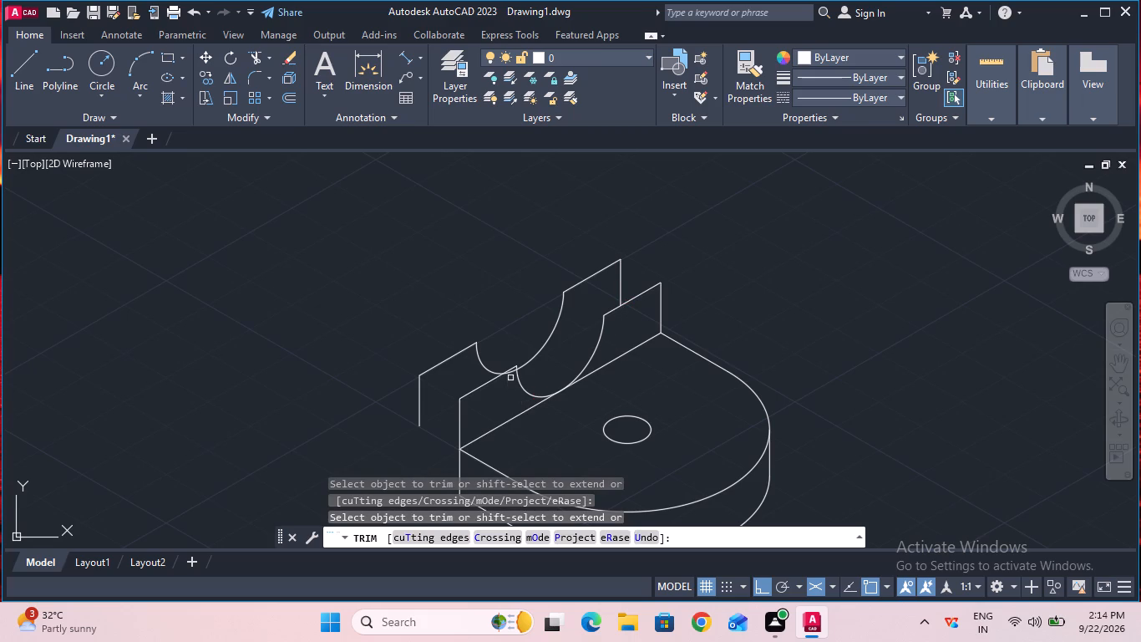
{"action": "scroll", "coordinate": [510, 378], "scroll_direction": "up", "scroll_amount": 1, "text": "ctrl"}
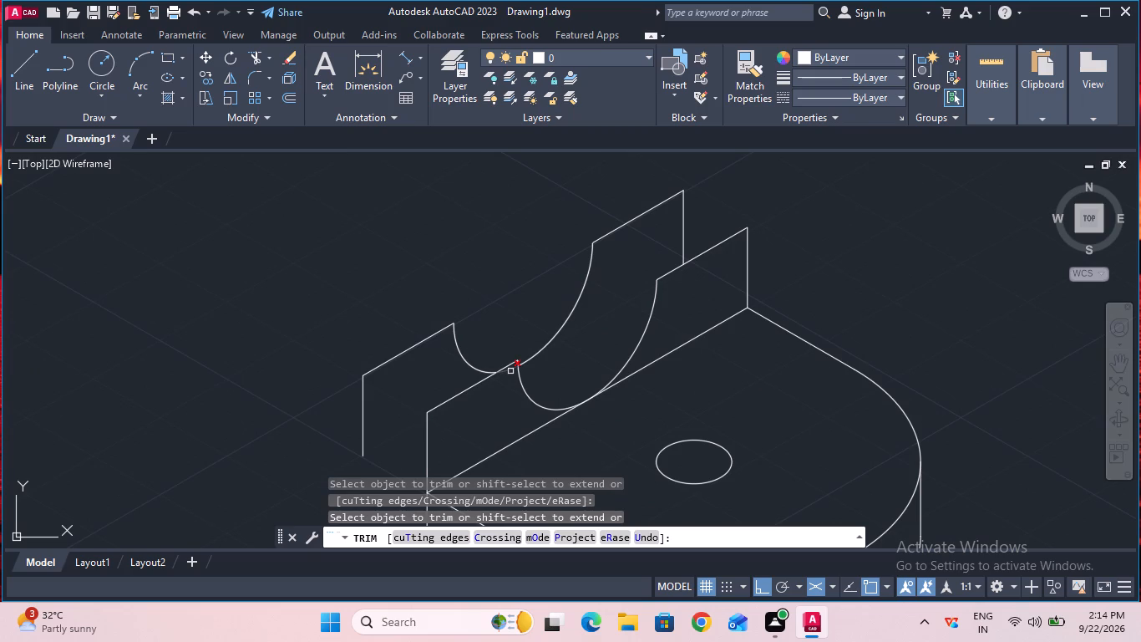
{"action": "double_click", "coordinate": [510, 371]}
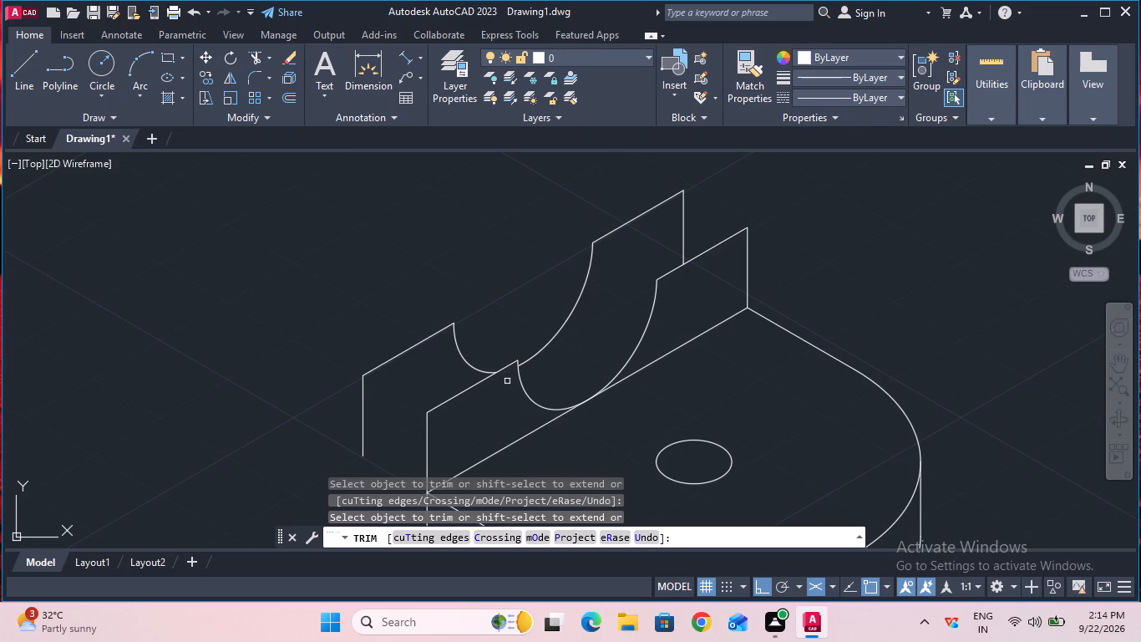
{"action": "left_click", "coordinate": [464, 359]}
{"action": "key", "text": "Escape"}
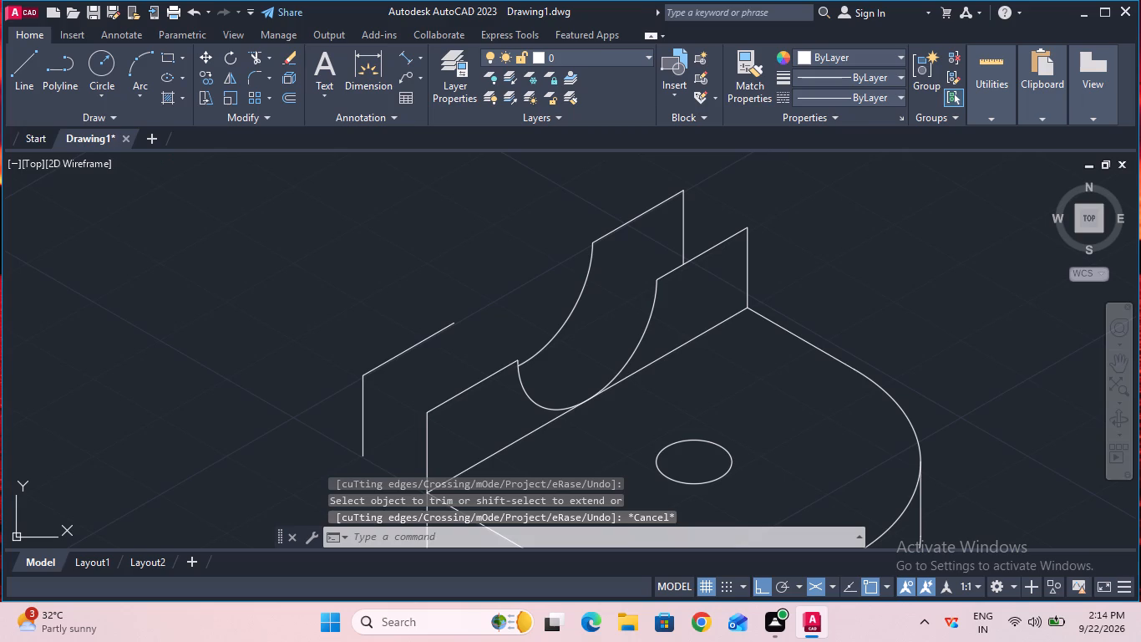
Draw two lines joining the upper ends of the front notch to the matching notch corners of the copied outline.
{"action": "left_click", "coordinate": [28, 84]}
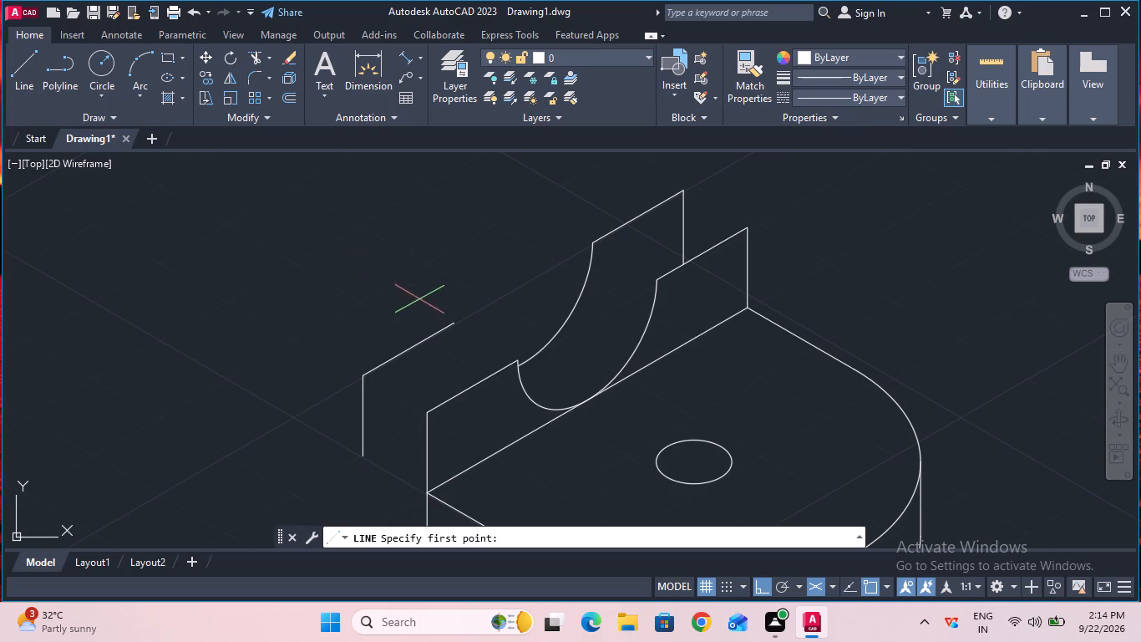
{"action": "left_click", "coordinate": [454, 324]}
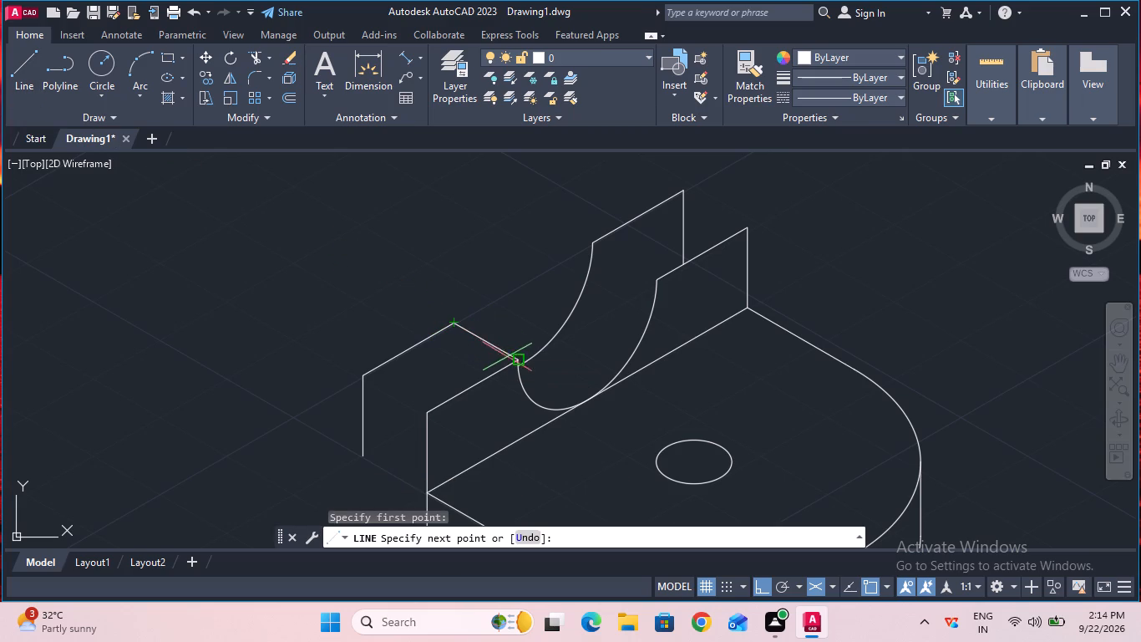
{"action": "left_click", "coordinate": [518, 364]}
{"action": "key", "text": "Escape"}
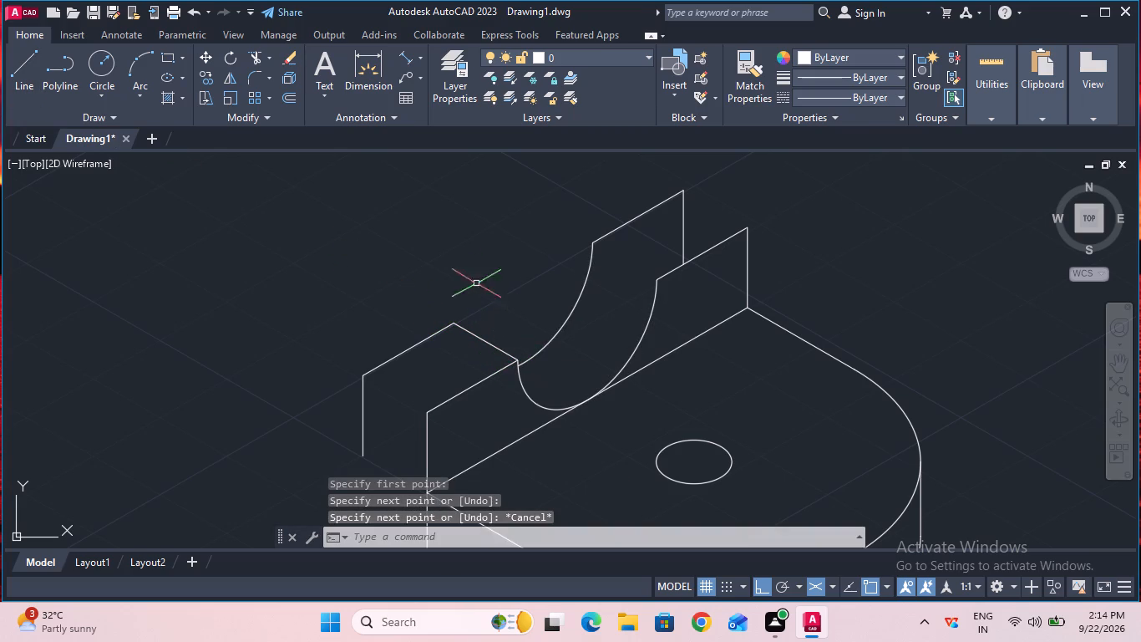
{"action": "left_click", "coordinate": [30, 67]}
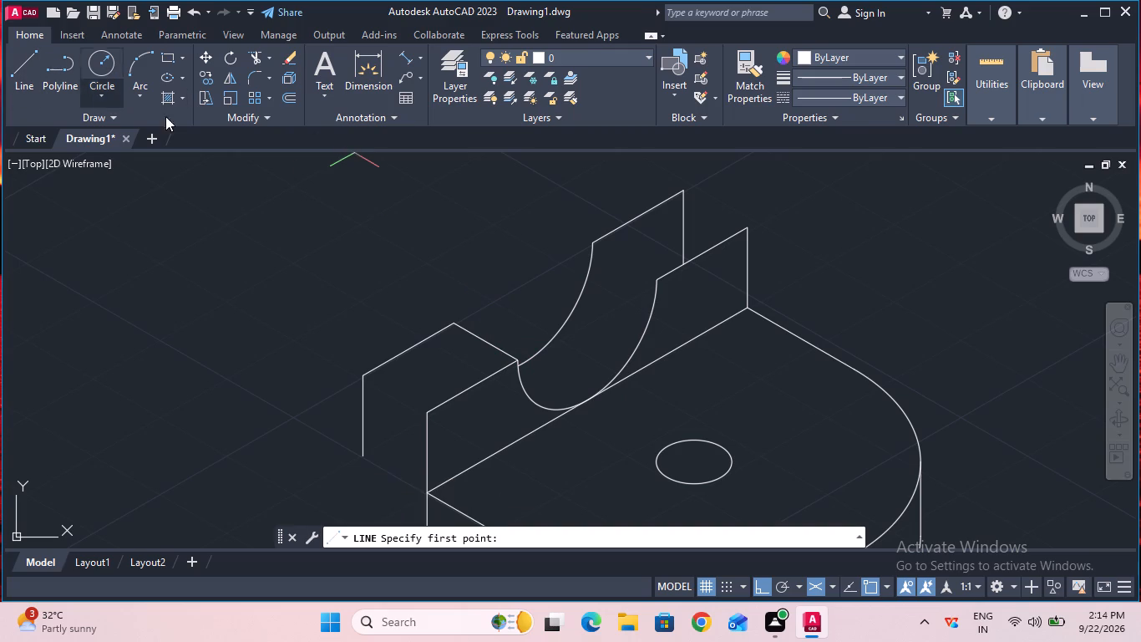
{"action": "left_click", "coordinate": [590, 247]}
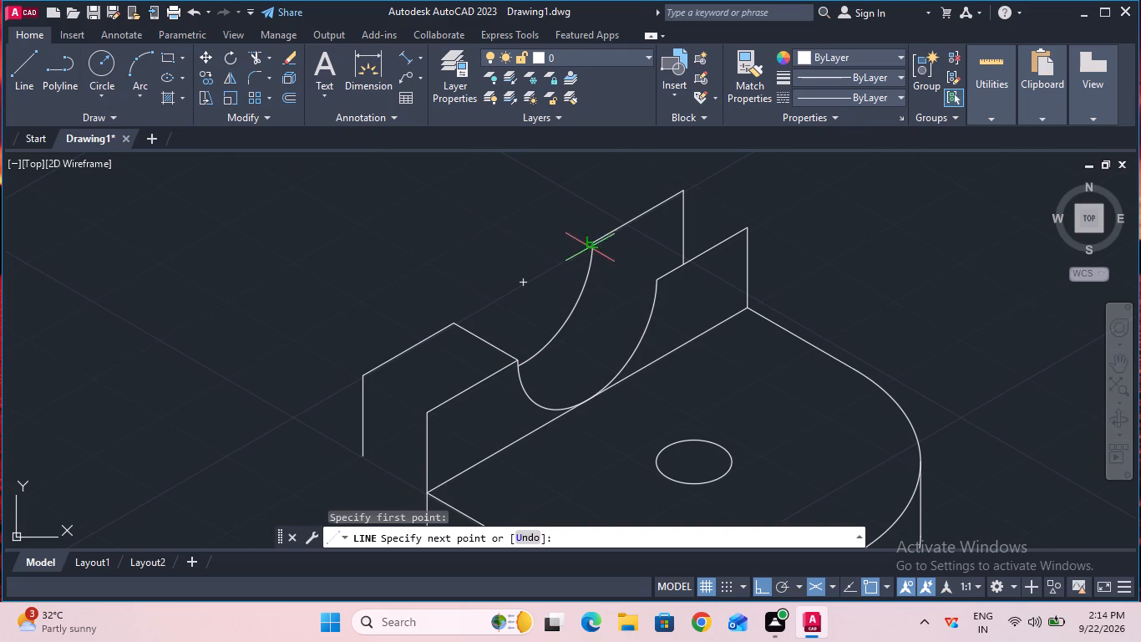
{"action": "left_click", "coordinate": [666, 280]}
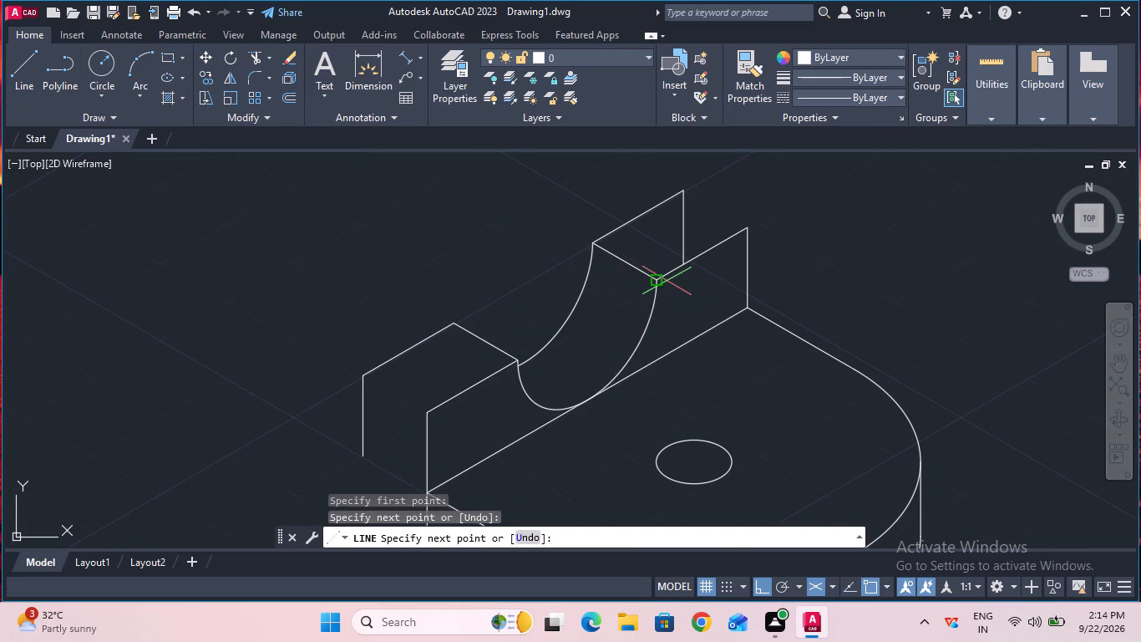
{"action": "key", "text": "Escape"}
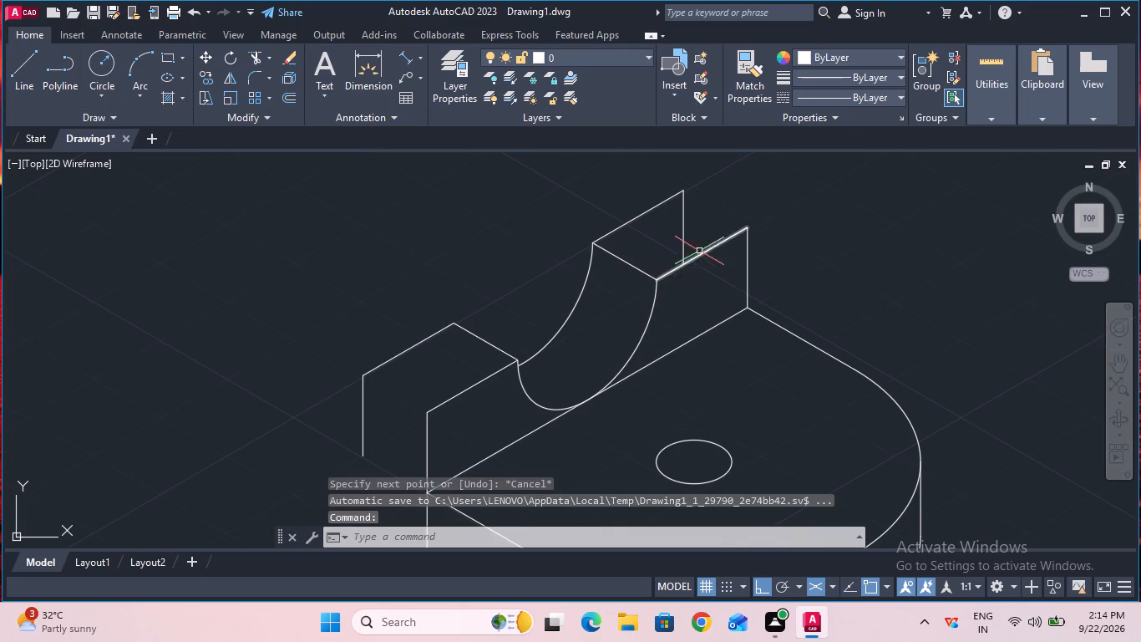
Draw two lines joining the front wall's outer upper corners to the matching corners of the copied outline.
{"action": "left_click", "coordinate": [30, 76]}
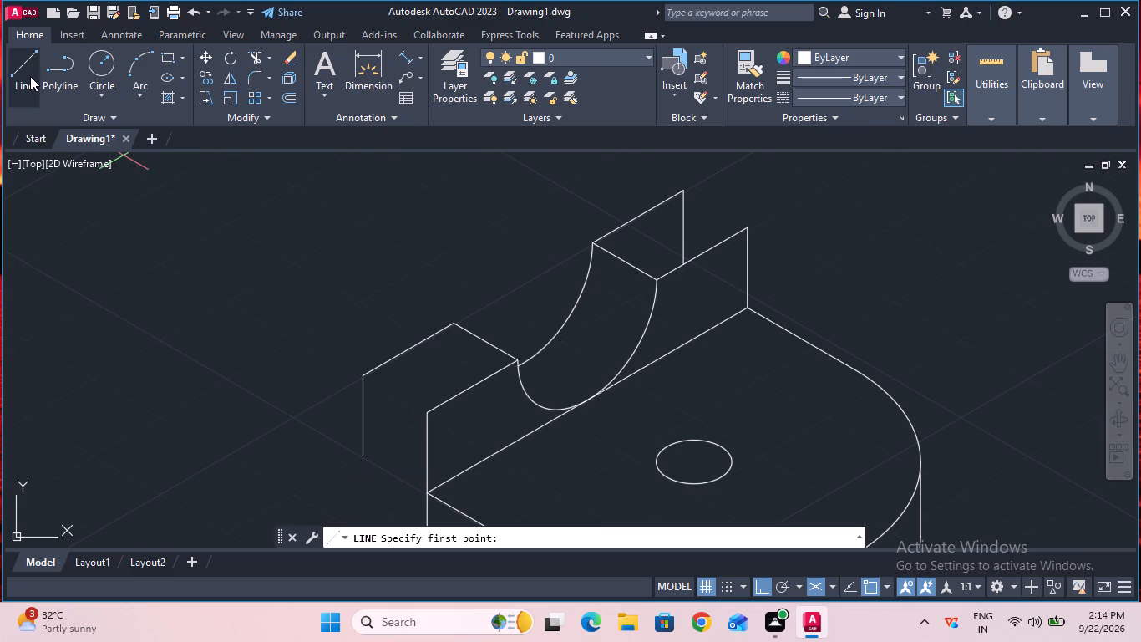
{"action": "left_click", "coordinate": [423, 415]}
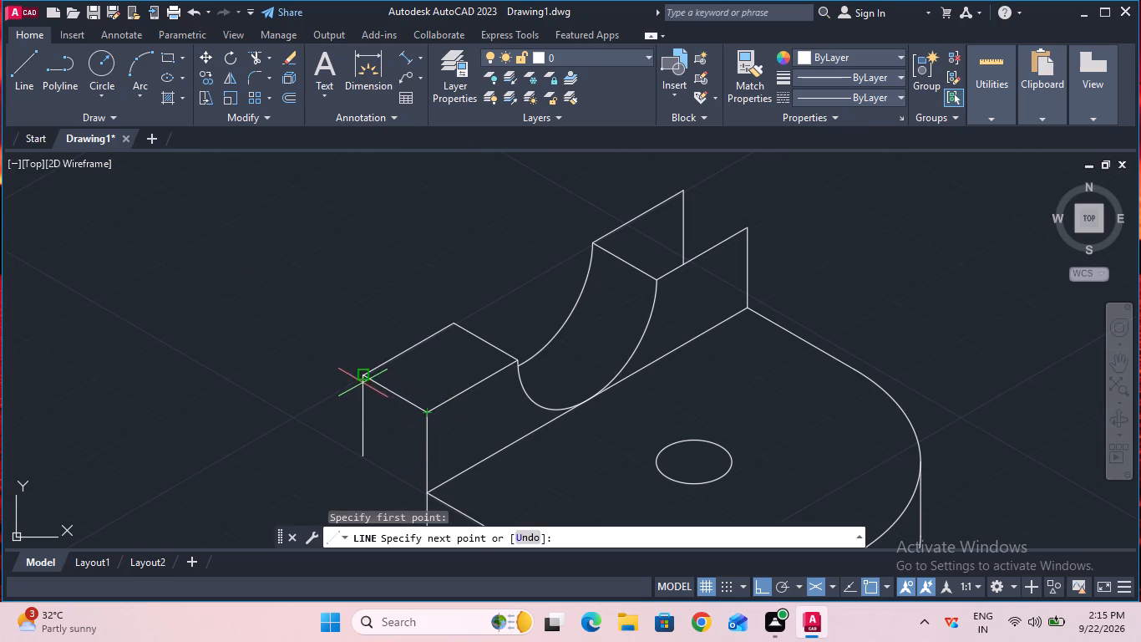
{"action": "left_click", "coordinate": [359, 377]}
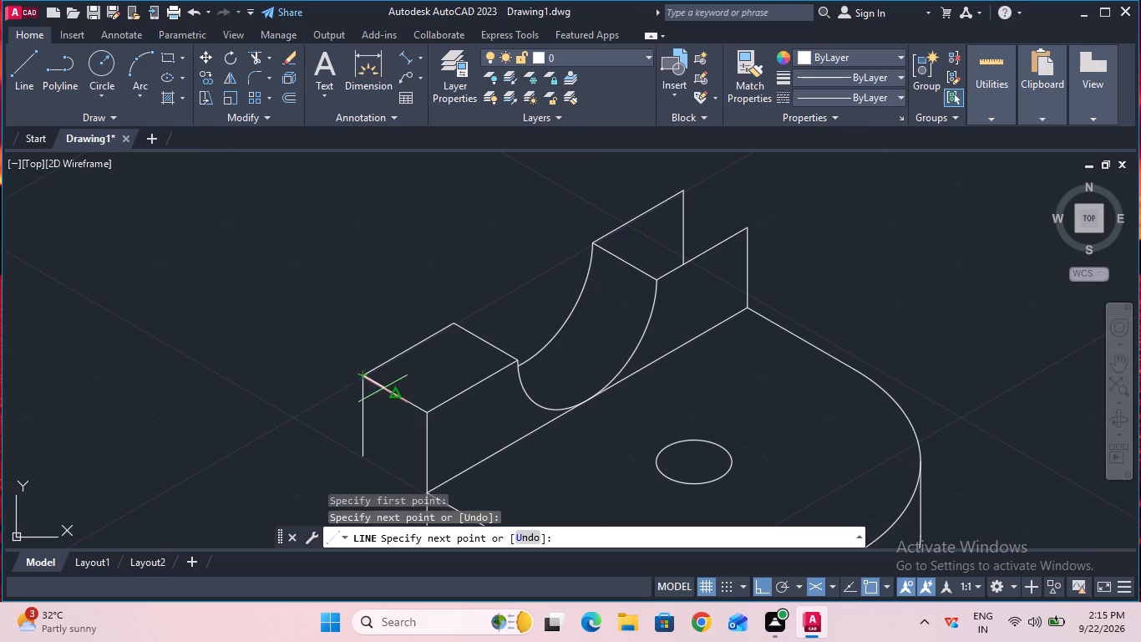
{"action": "key", "text": "Escape"}
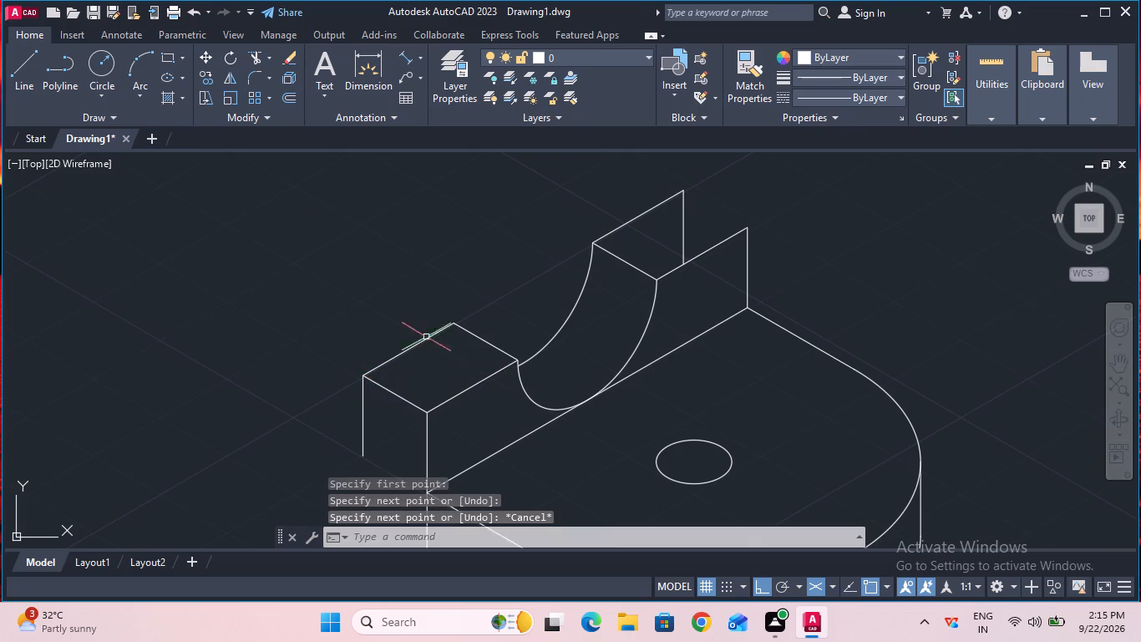
{"action": "left_click", "coordinate": [15, 59]}
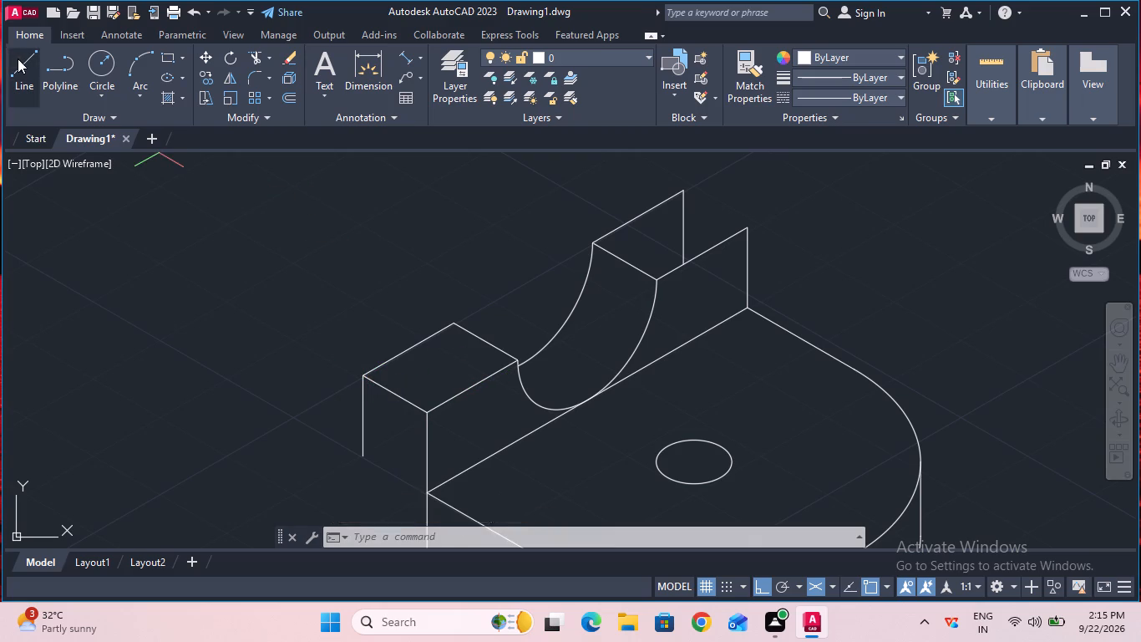
{"action": "left_click", "coordinate": [686, 193]}
{"action": "left_click", "coordinate": [743, 231]}
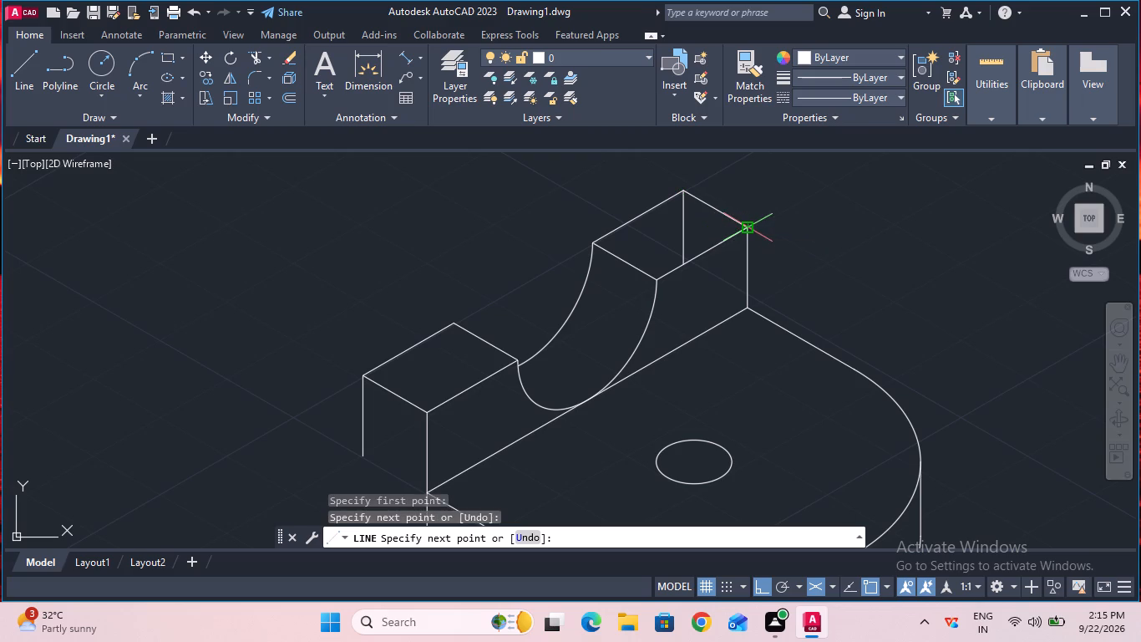
{"action": "key", "text": "Escape"}
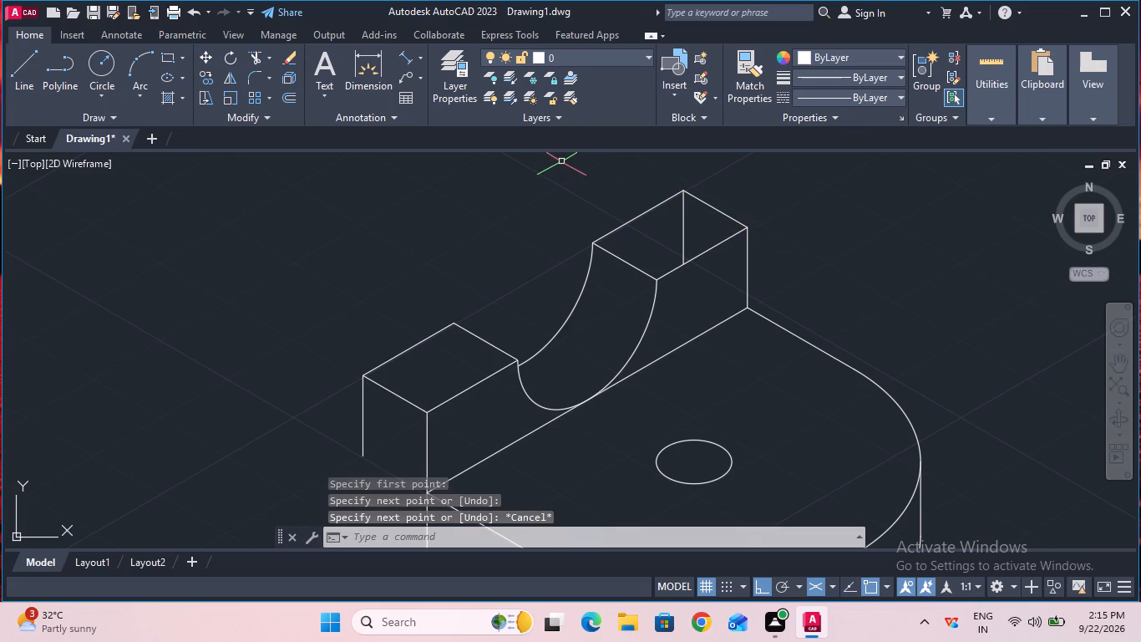
Trim away the copied outline's remaining vertical edge that crosses the wall's higher top surface.
{"action": "left_click", "coordinate": [260, 62]}
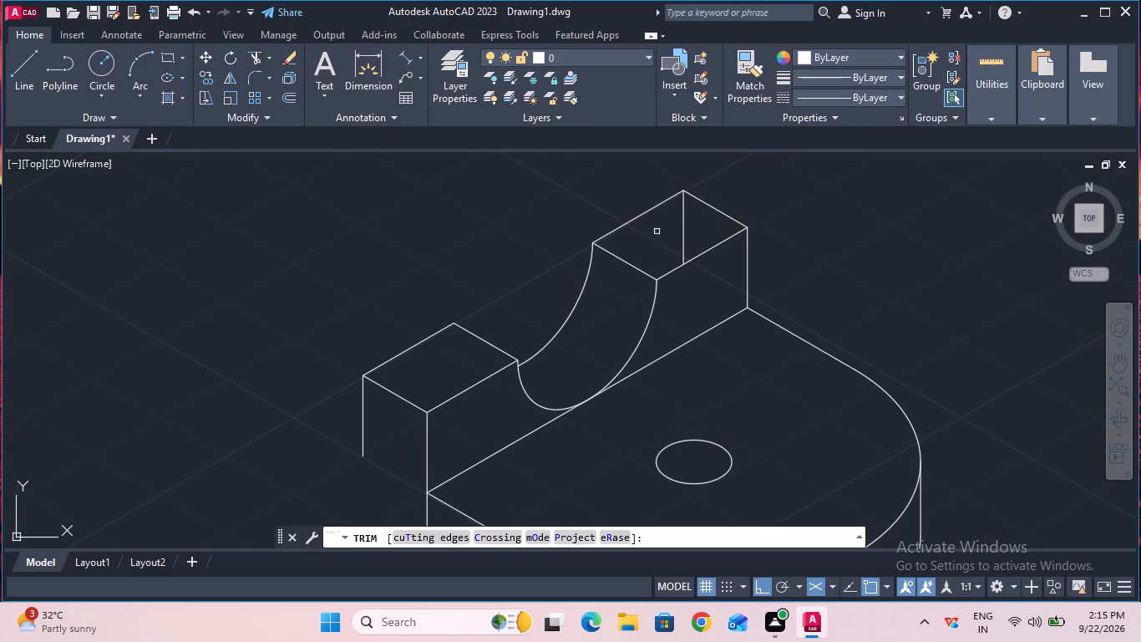
{"action": "left_click", "coordinate": [684, 237]}
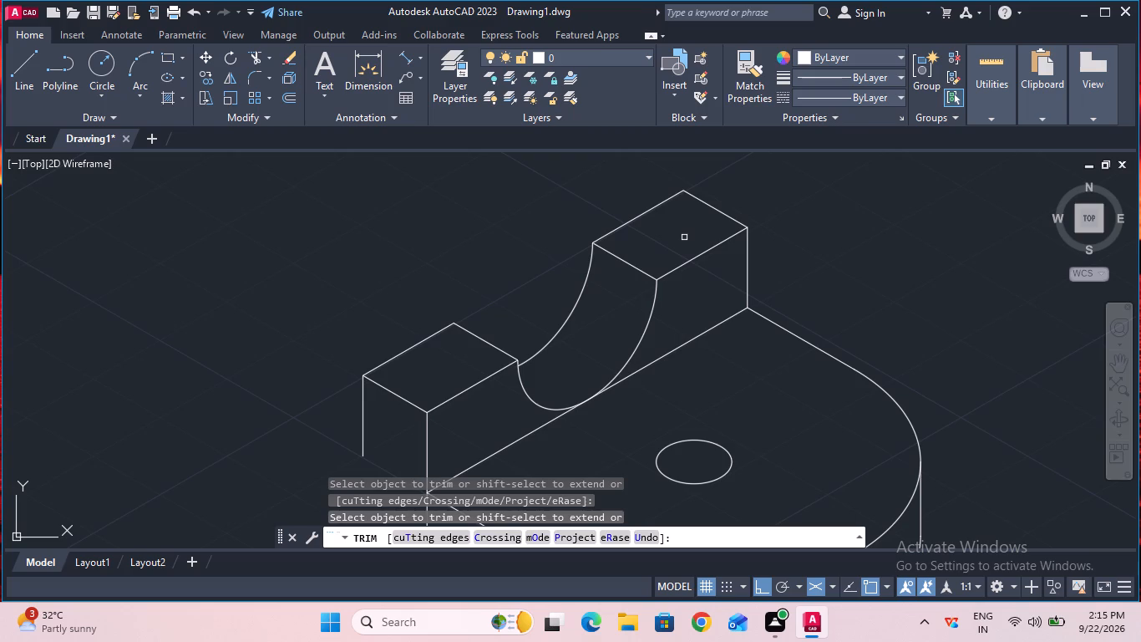
Draw a 50 mm line at 150° from the base's lower near corner, continuing its bottom edge backward beyond the wall.
{"action": "scroll", "coordinate": [684, 237], "scroll_direction": "down", "scroll_amount": 1, "text": "ctrl"}
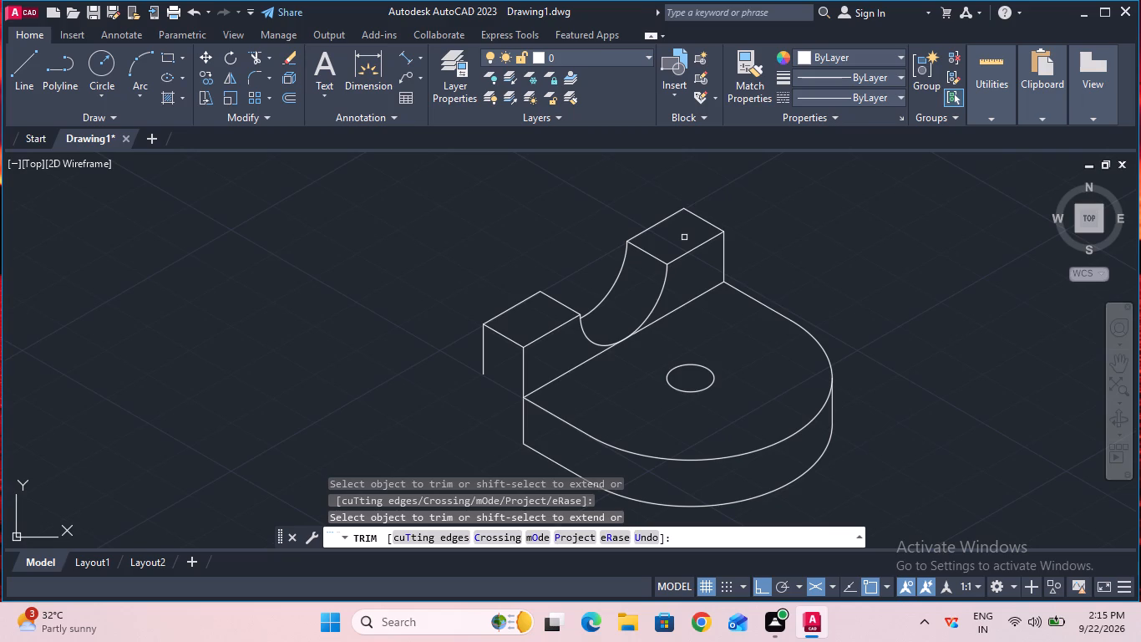
{"action": "key", "text": "Escape"}
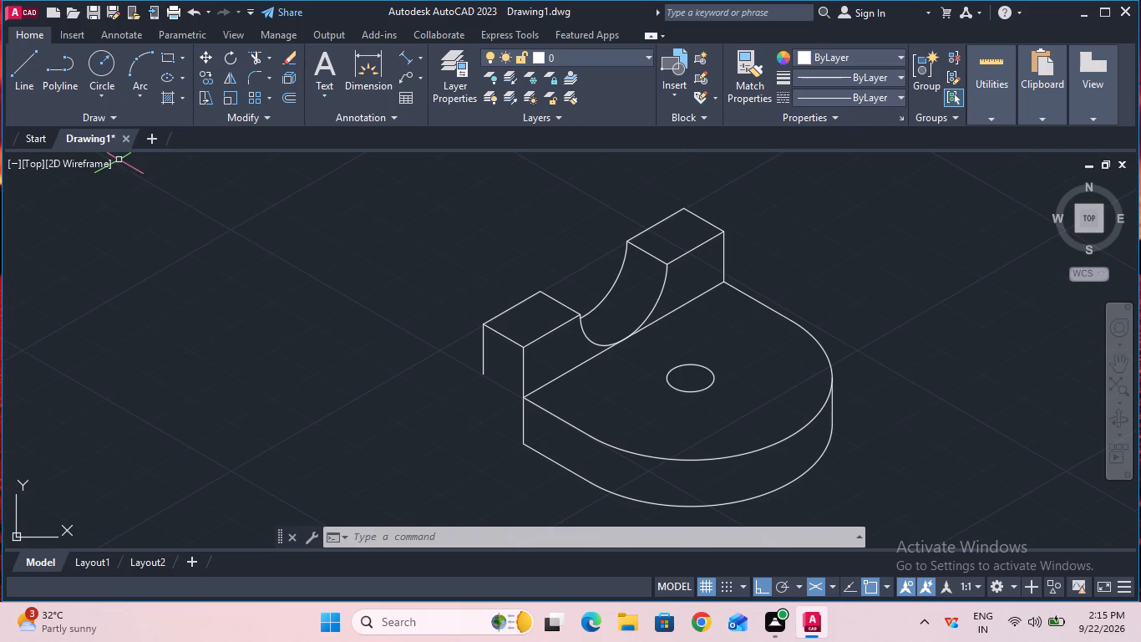
{"action": "left_click", "coordinate": [23, 92]}
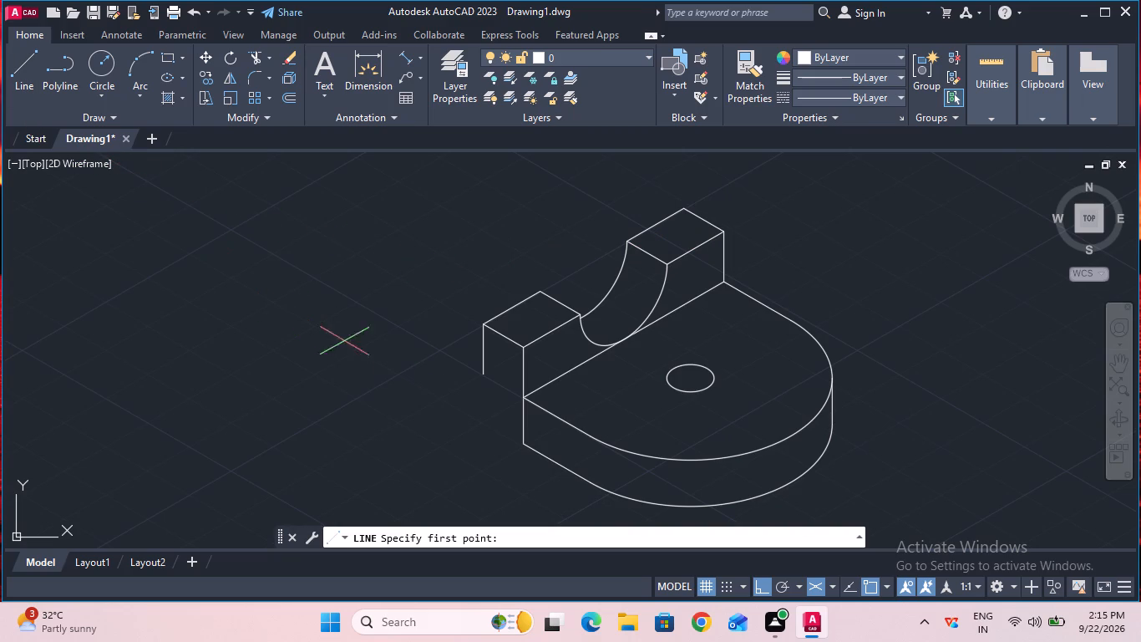
{"action": "left_click", "coordinate": [523, 442]}
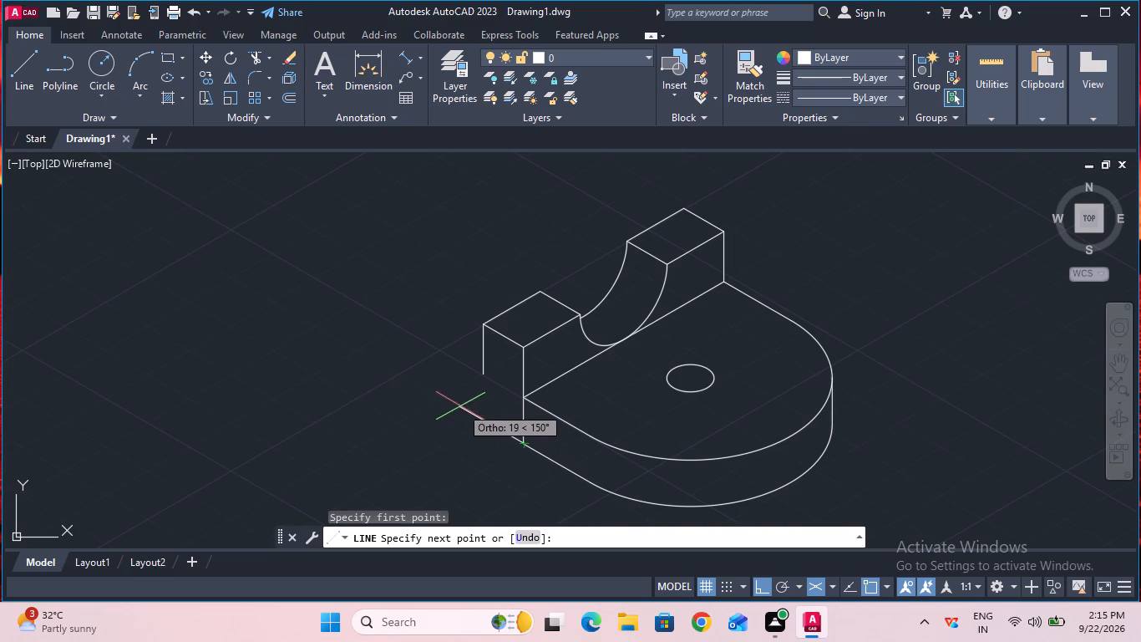
{"action": "key", "text": "5"}
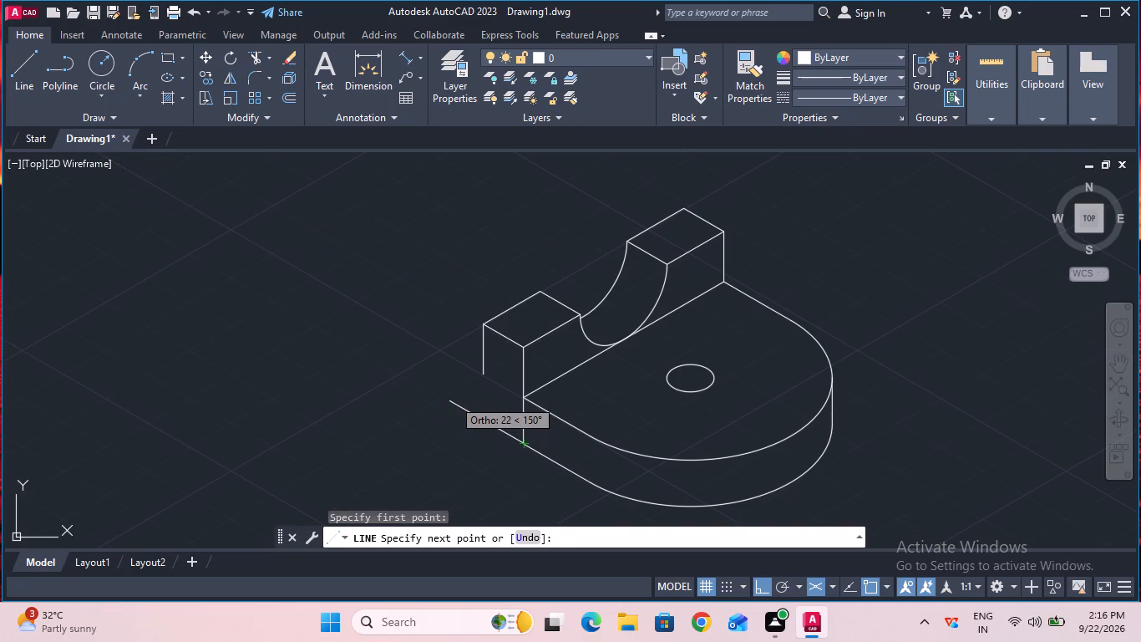
{"action": "key", "text": "0"}
{"action": "key", "text": "Return"}
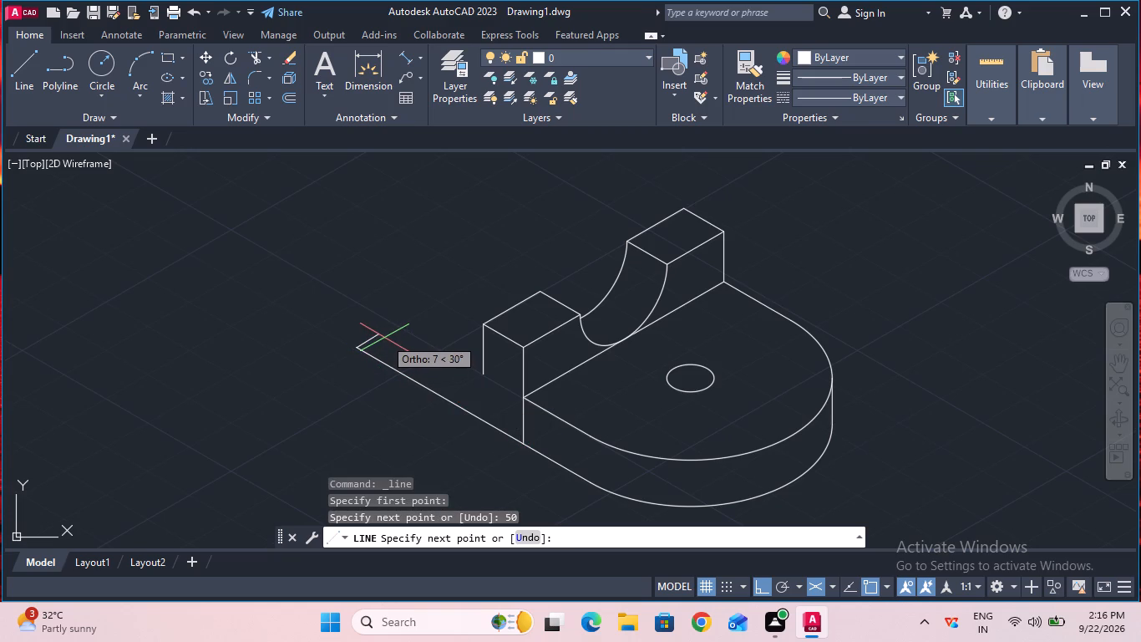
{"action": "key", "text": "Escape"}
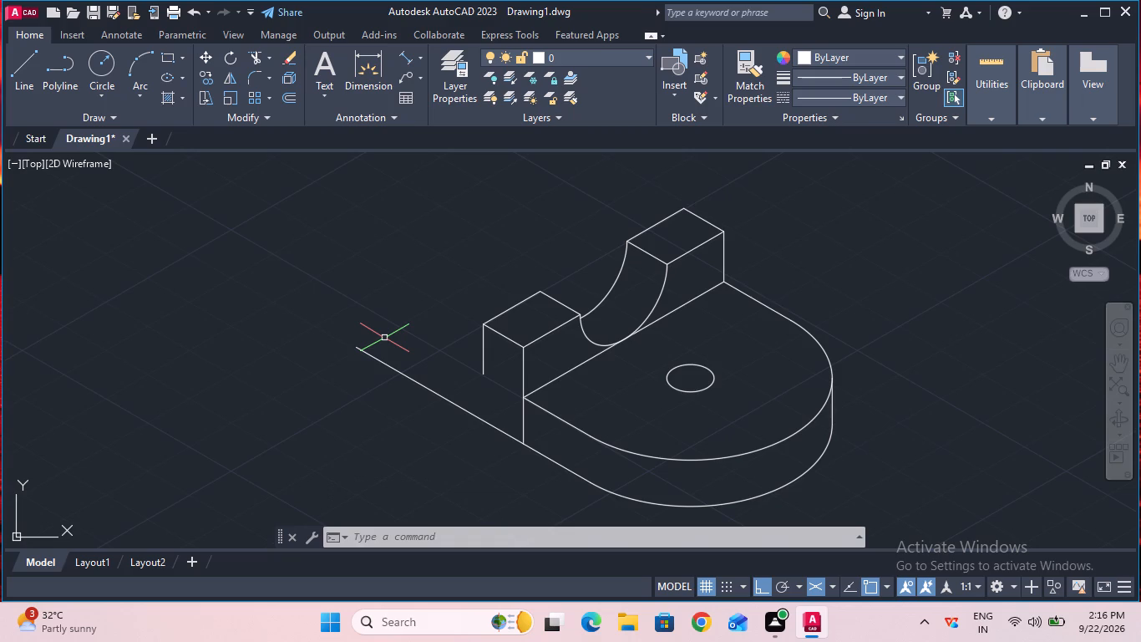
{"action": "left_click", "coordinate": [385, 338]}
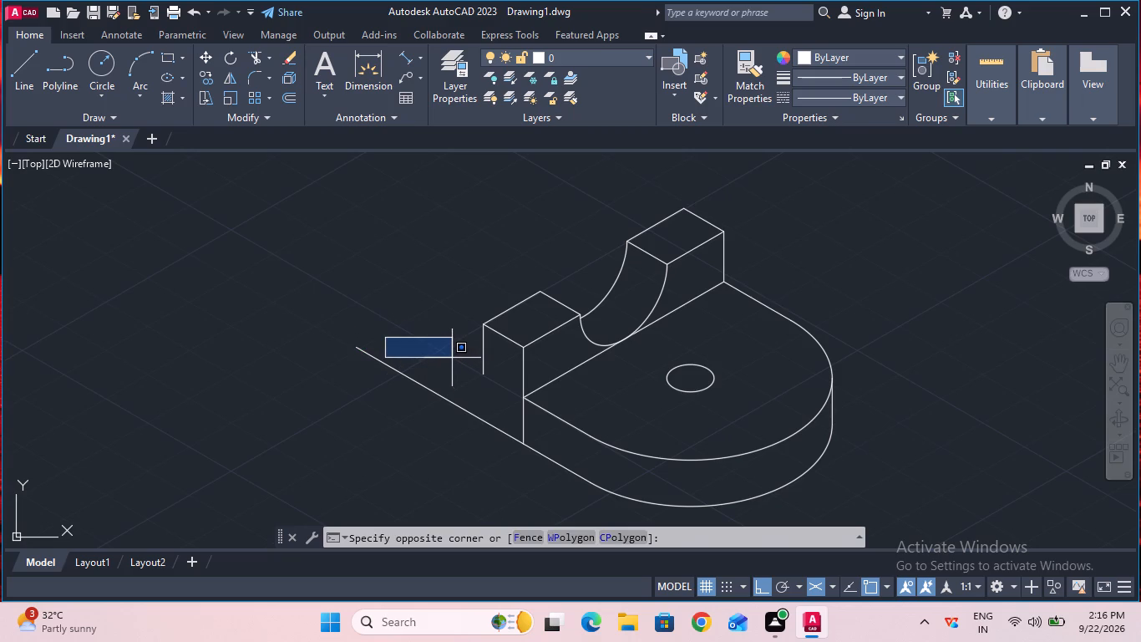
{"action": "key", "text": "Escape"}
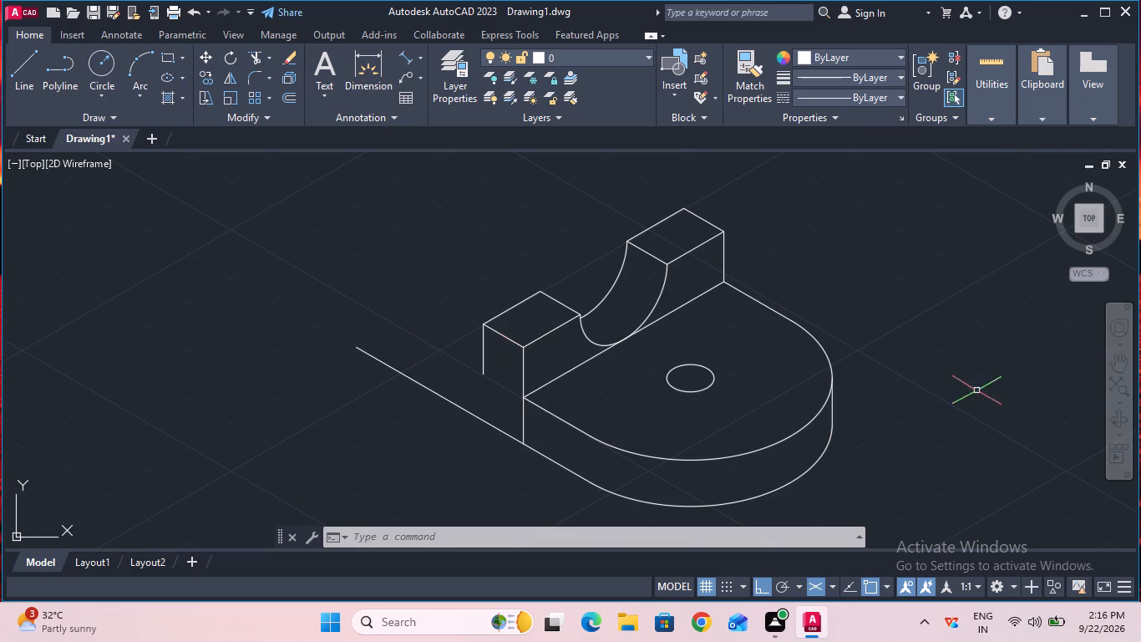
Trim away the short vertical edge hanging below the back wall's near rear upper corner.
{"action": "left_click", "coordinate": [1112, 369]}
{"action": "left_click_drag", "start_coordinate": [865, 318], "coordinate": [873, 344]}
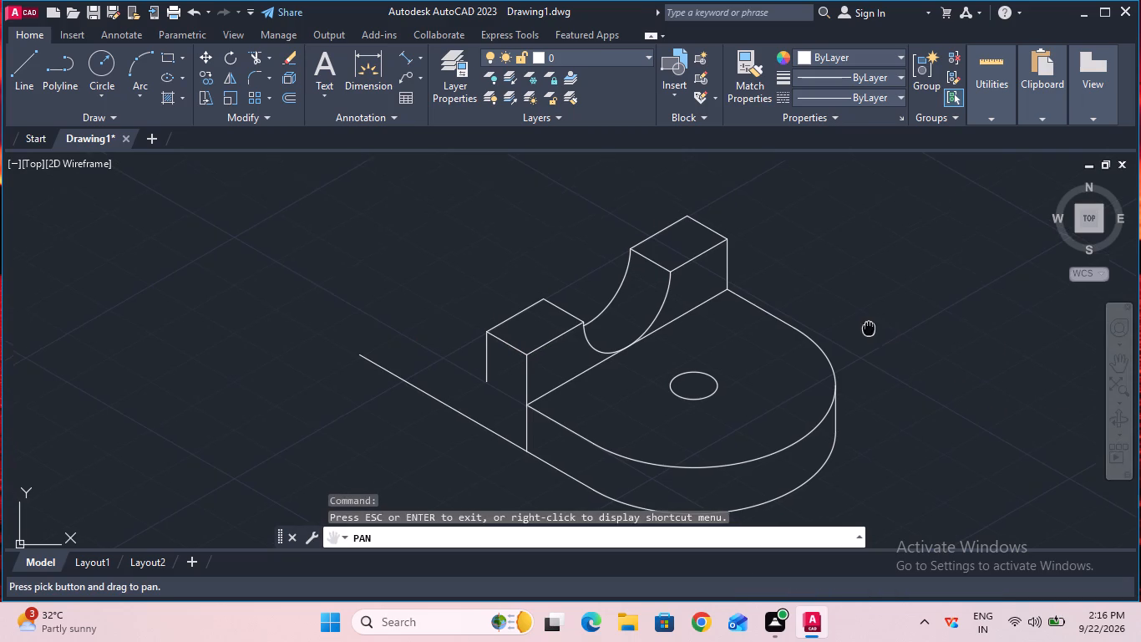
{"action": "left_click_drag", "start_coordinate": [873, 344], "coordinate": [879, 360]}
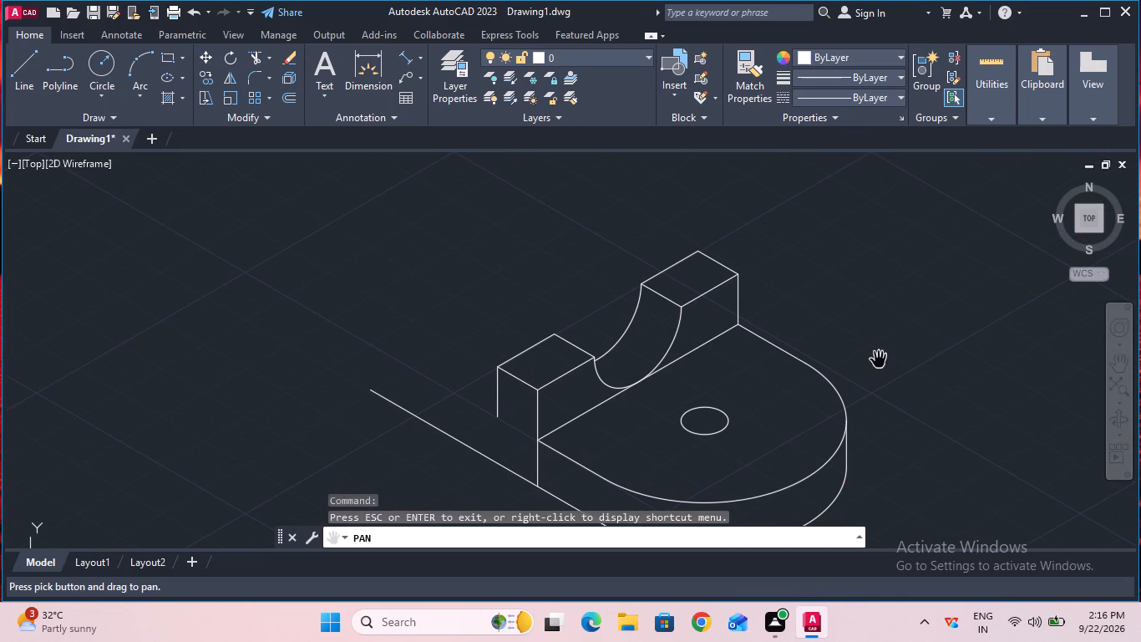
{"action": "key", "text": "Escape"}
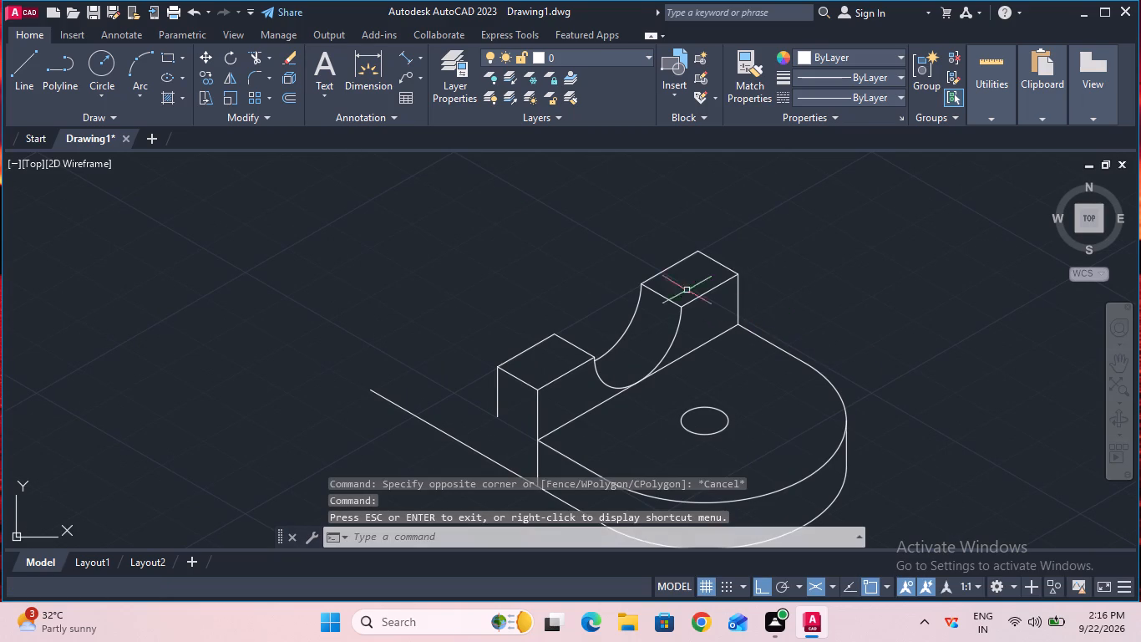
{"action": "left_click", "coordinate": [255, 52]}
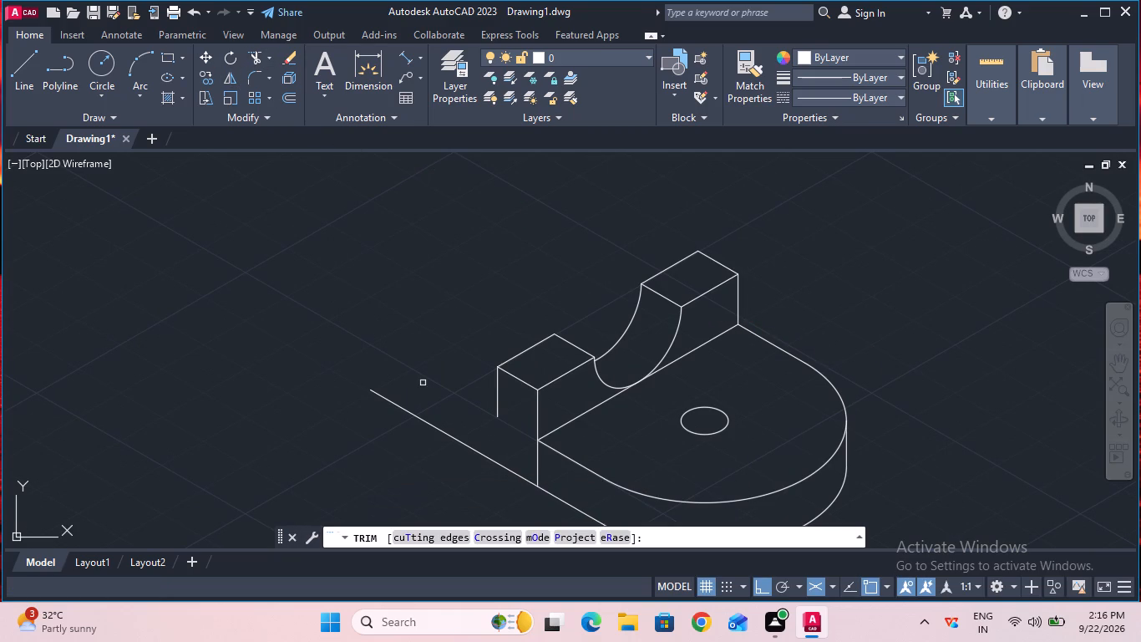
{"action": "left_click", "coordinate": [499, 396]}
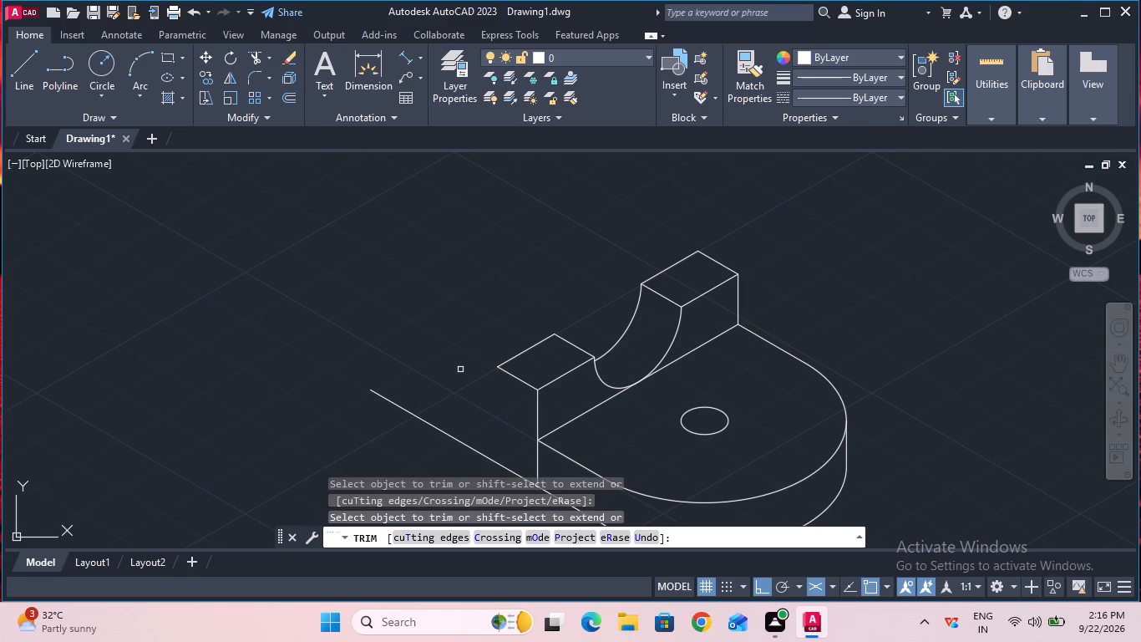
{"action": "key", "text": "Escape"}
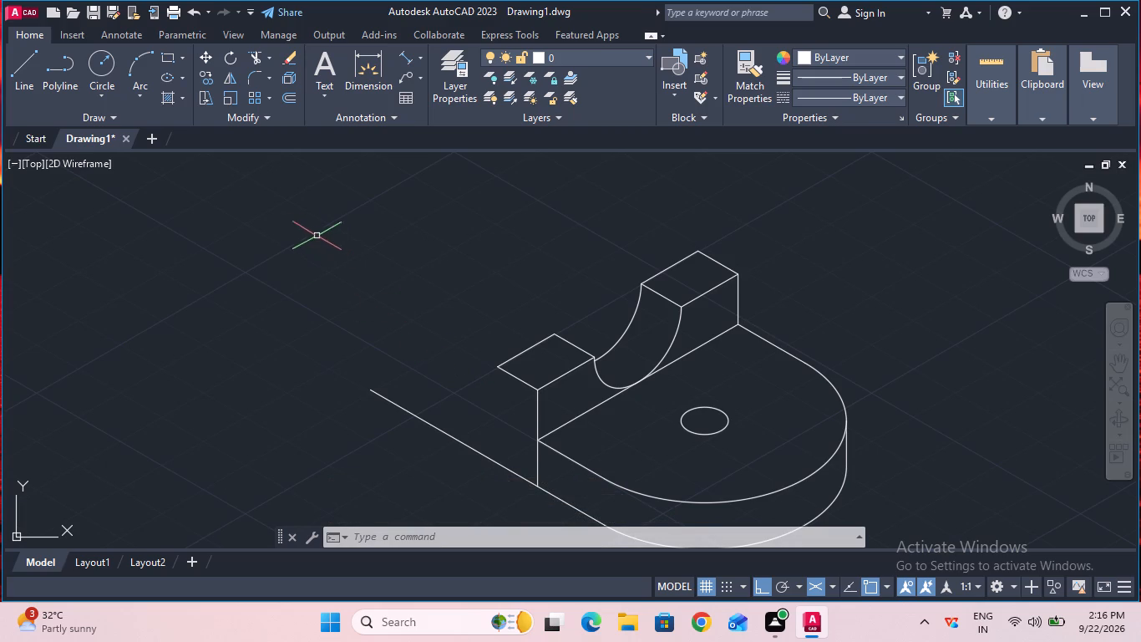
Draw two 13 mm vertical lines upward from the back wall's near and far rear upper corners, using the right isoplane.
{"action": "left_click", "coordinate": [36, 87]}
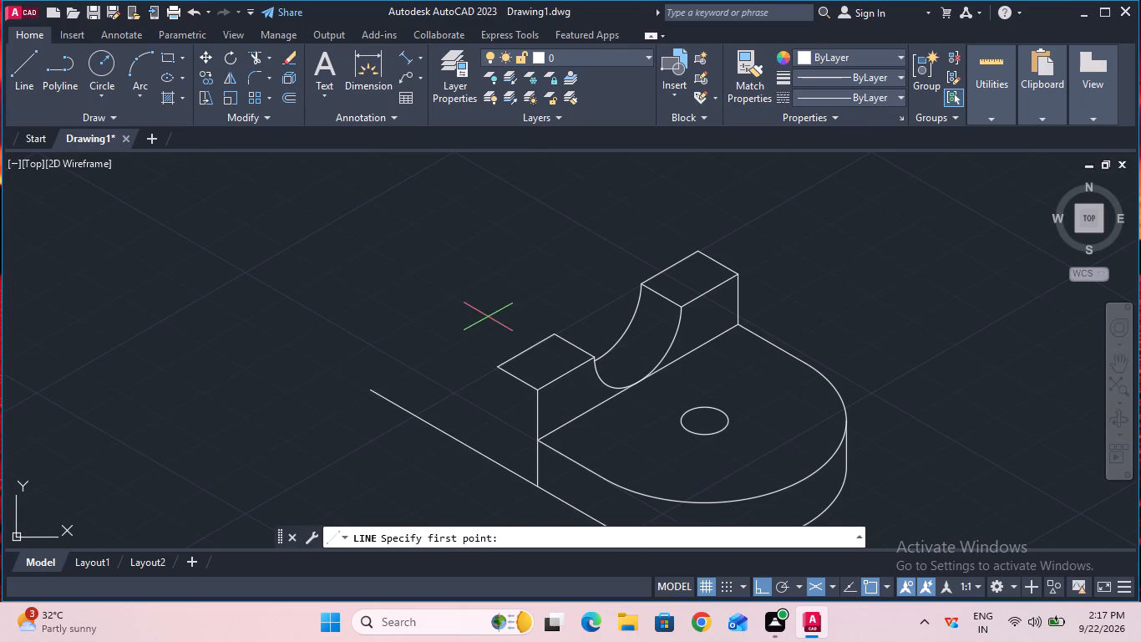
{"action": "left_click", "coordinate": [497, 371]}
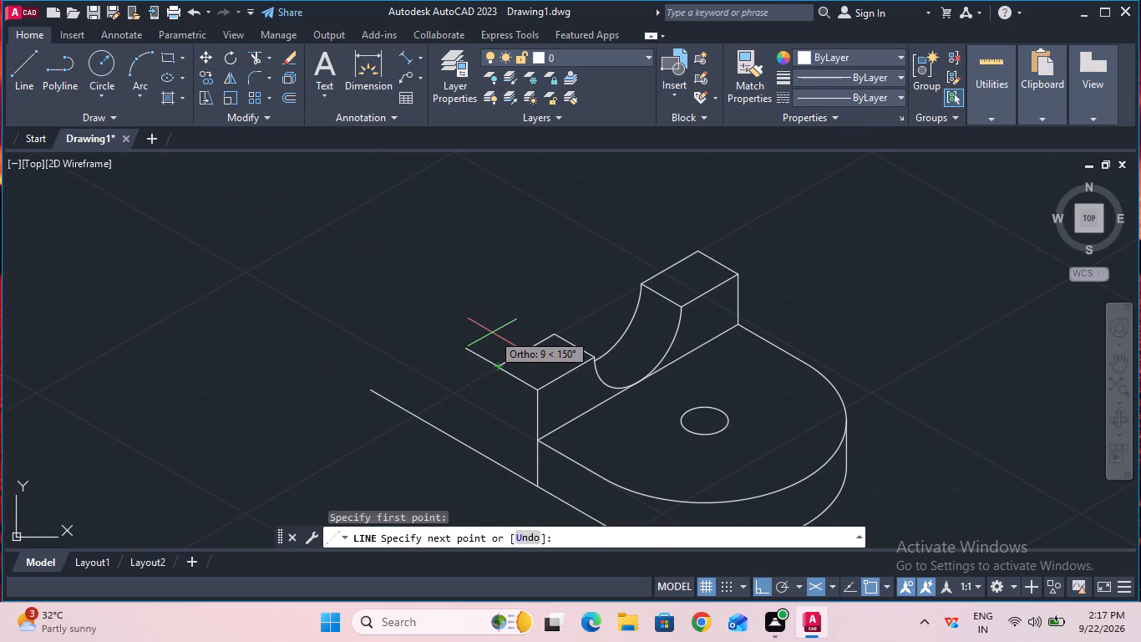
{"action": "key", "text": "F5"}
{"action": "type", "text": "13"}
{"action": "key", "text": "Return"}
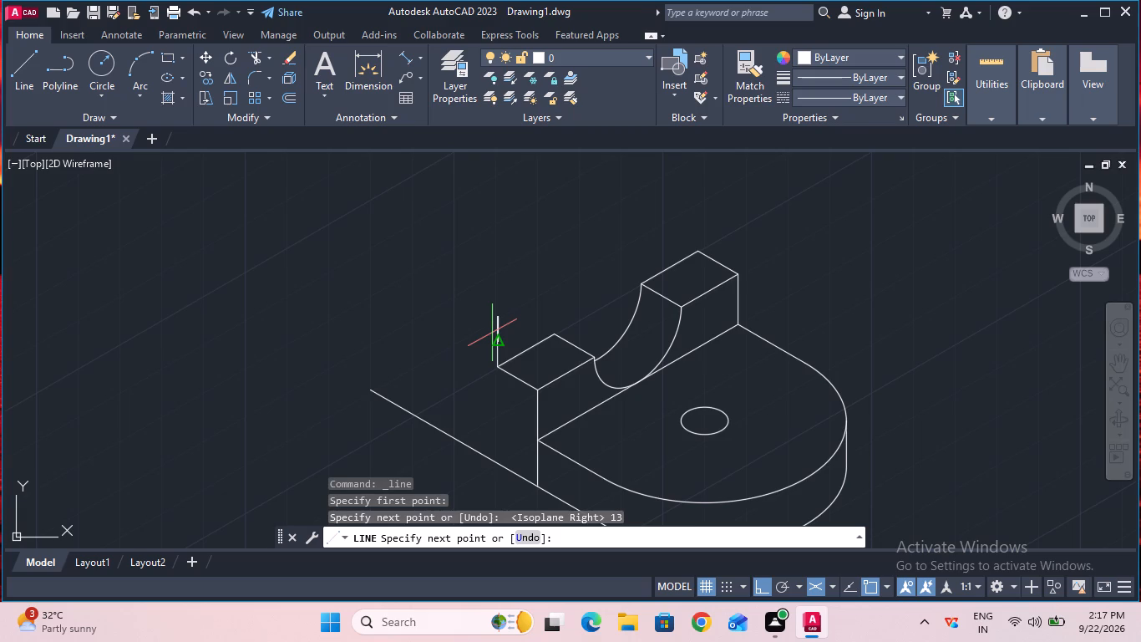
{"action": "key", "text": "Escape"}
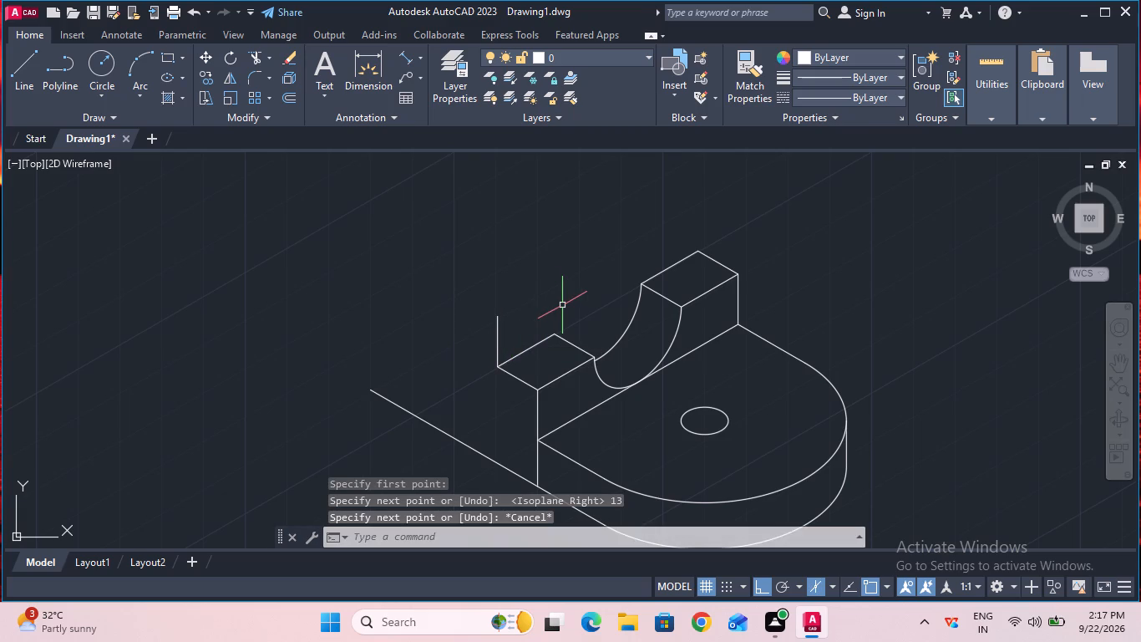
{"action": "left_click", "coordinate": [21, 89]}
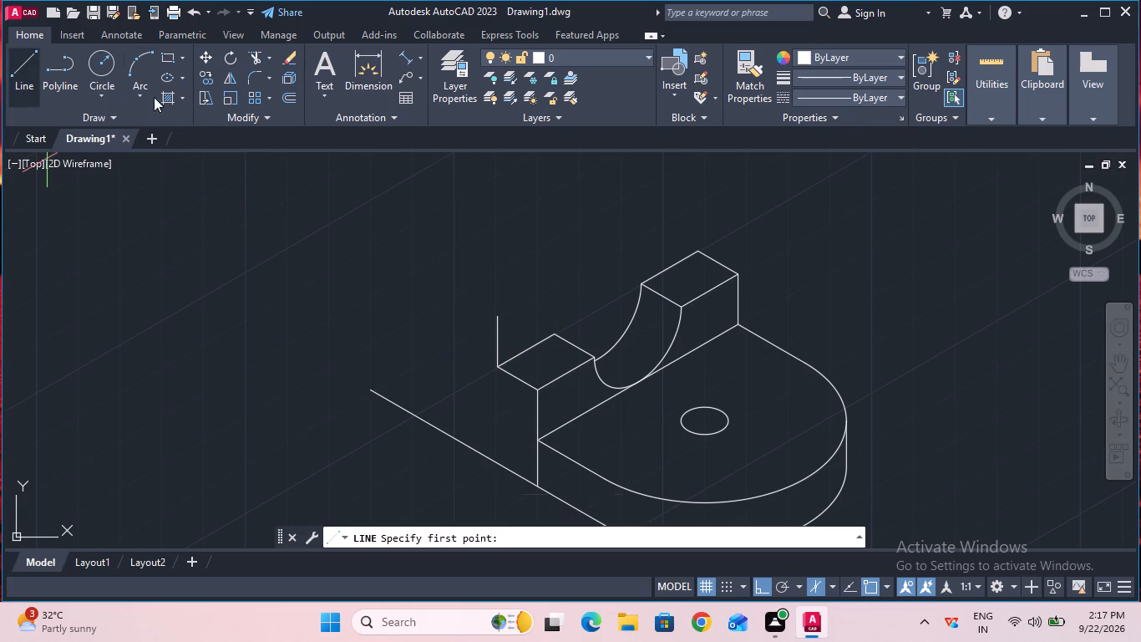
{"action": "left_click", "coordinate": [699, 251]}
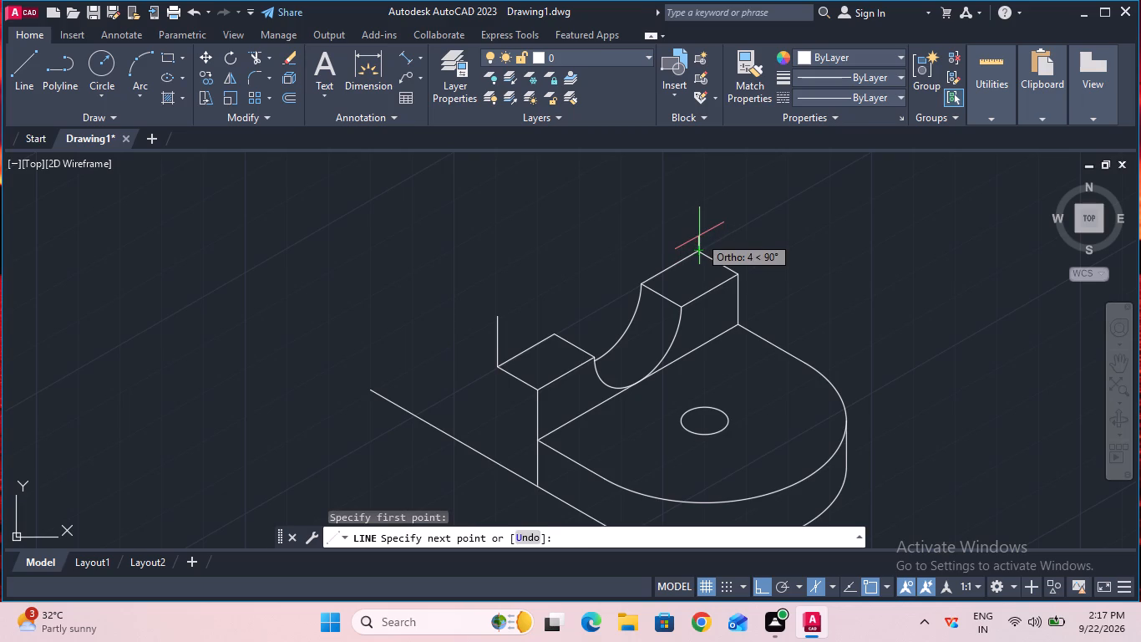
{"action": "type", "text": "13"}
{"action": "key", "text": "Return"}
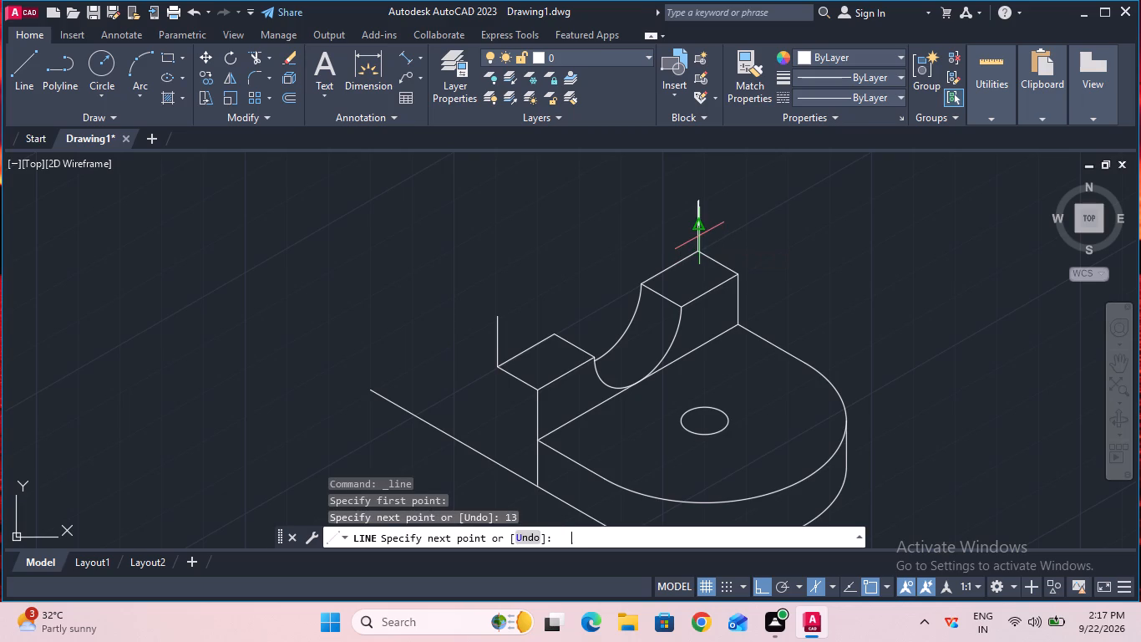
{"action": "key", "text": "Escape"}
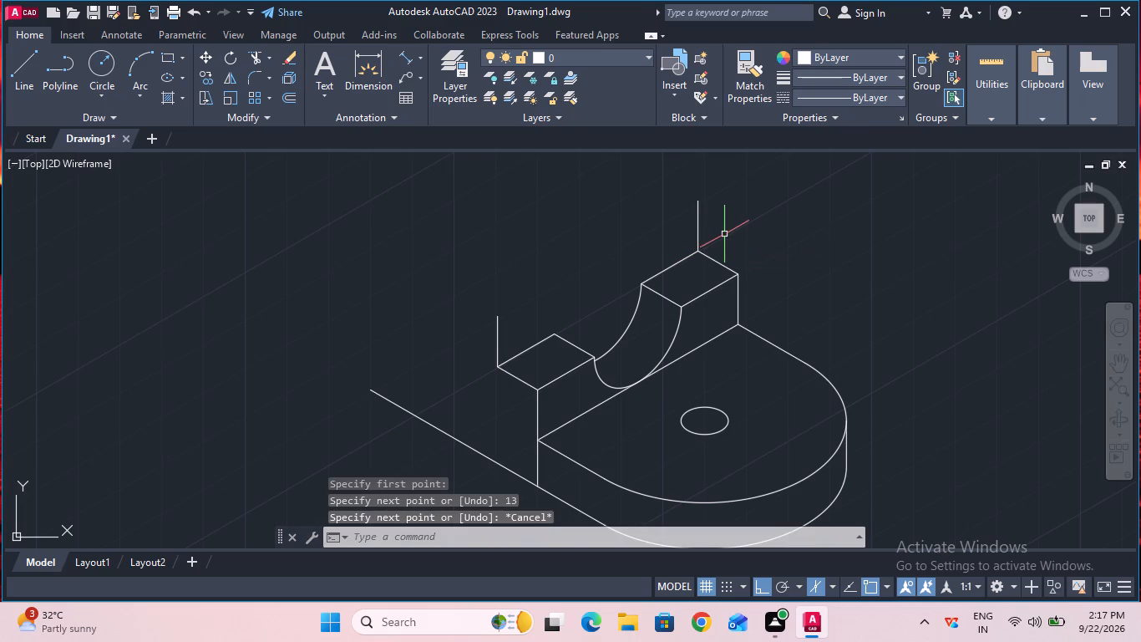
Draw a line joining the upper ends of the two 13 mm verticals behind the notched wall.
{"action": "scroll", "coordinate": [724, 234], "scroll_direction": "down", "scroll_amount": 1, "text": "ctrl"}
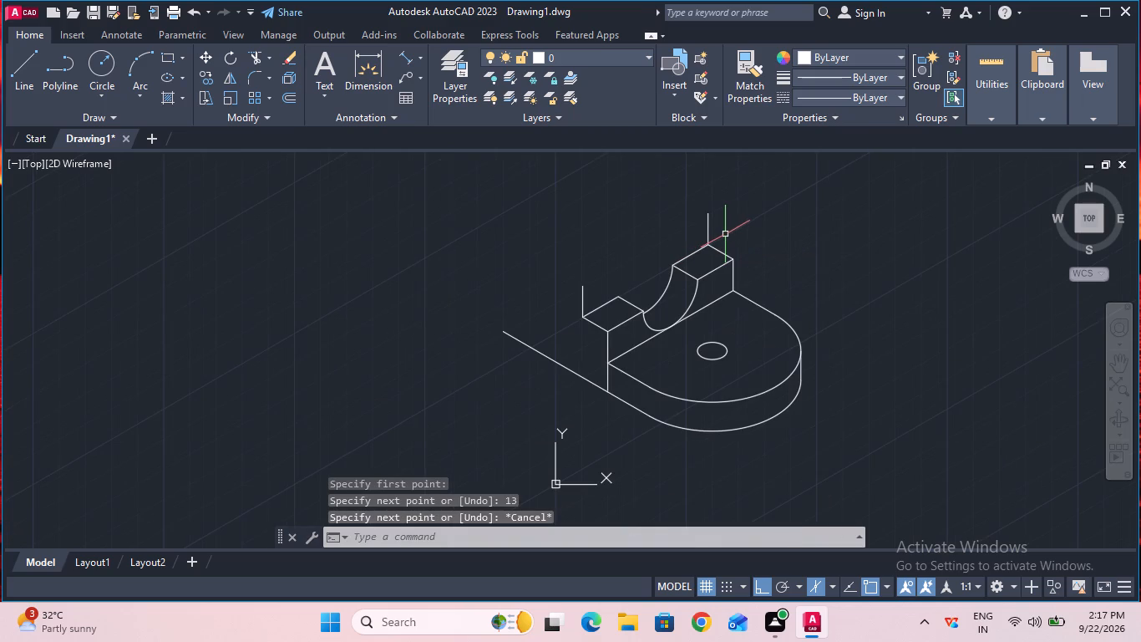
{"action": "left_click", "coordinate": [1114, 361]}
{"action": "left_click_drag", "start_coordinate": [895, 288], "coordinate": [900, 357]}
{"action": "key", "text": "Escape"}
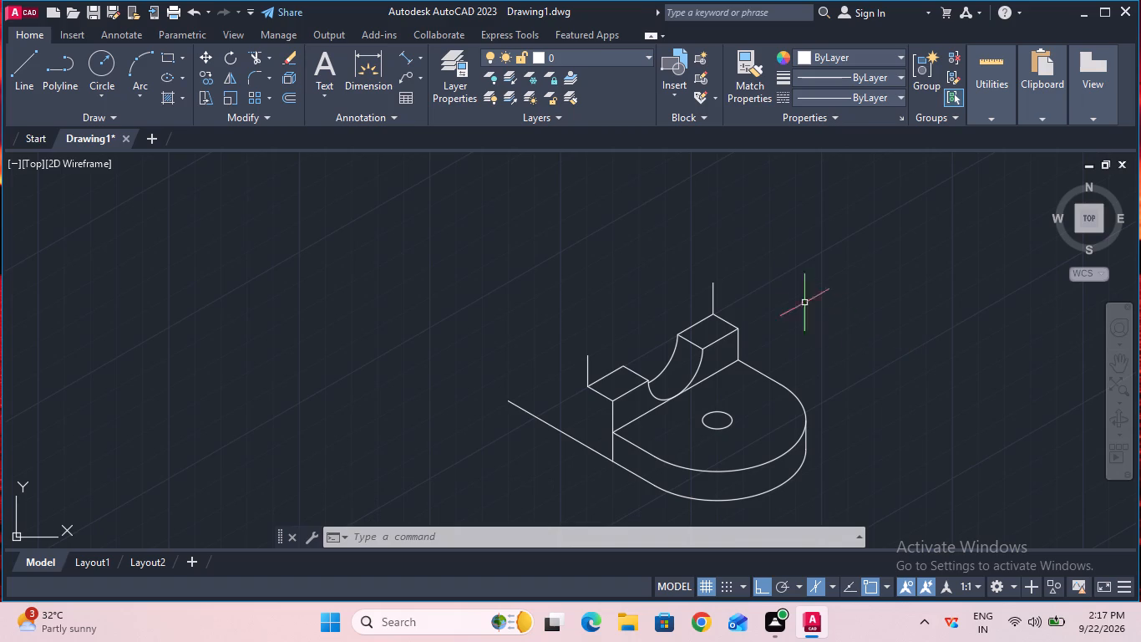
{"action": "left_click", "coordinate": [39, 91]}
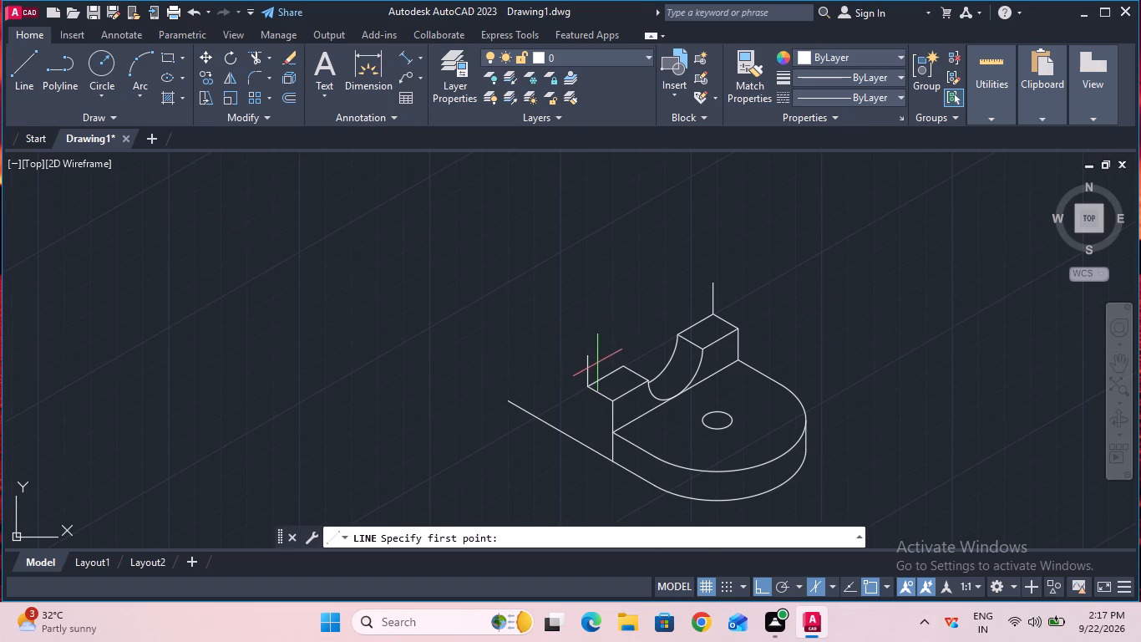
{"action": "left_click", "coordinate": [592, 357]}
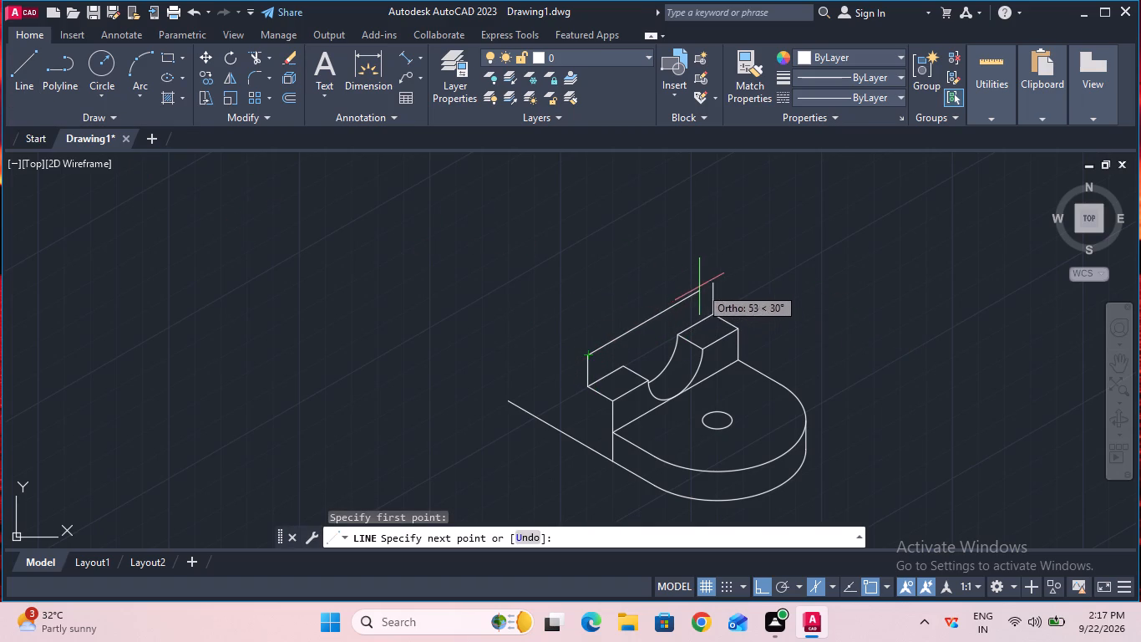
{"action": "left_click", "coordinate": [716, 283]}
{"action": "key", "text": "Escape"}
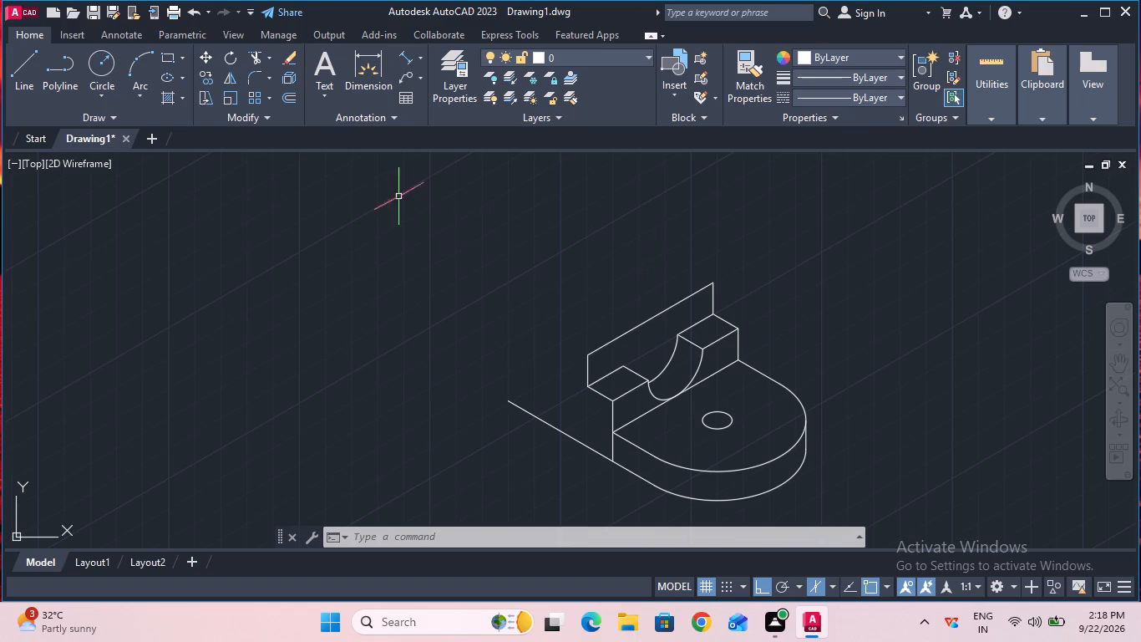
Draw a 7.5 mm line along the new upper edge, starting from its near end.
{"action": "left_click", "coordinate": [32, 89]}
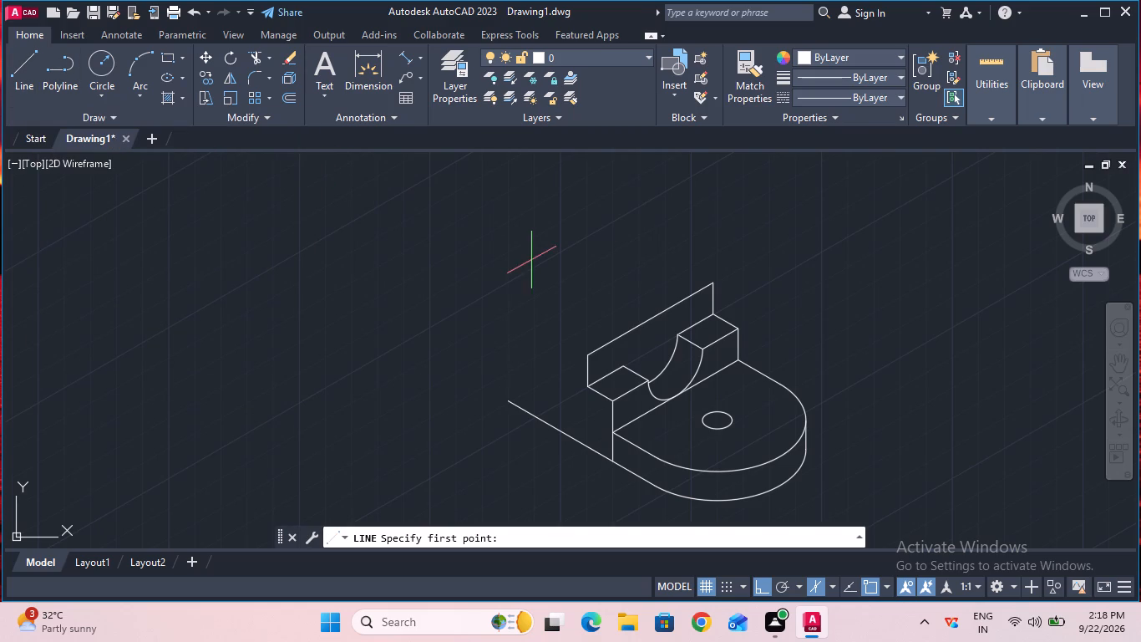
{"action": "left_click", "coordinate": [591, 354]}
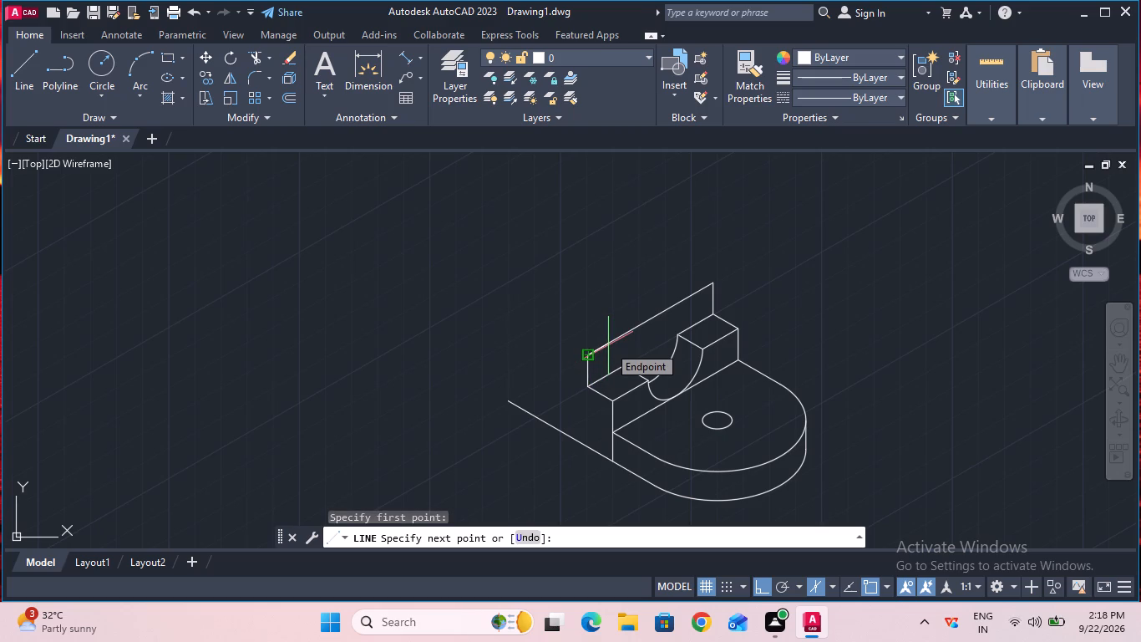
{"action": "type", "text": "7.5"}
{"action": "key", "text": "Return"}
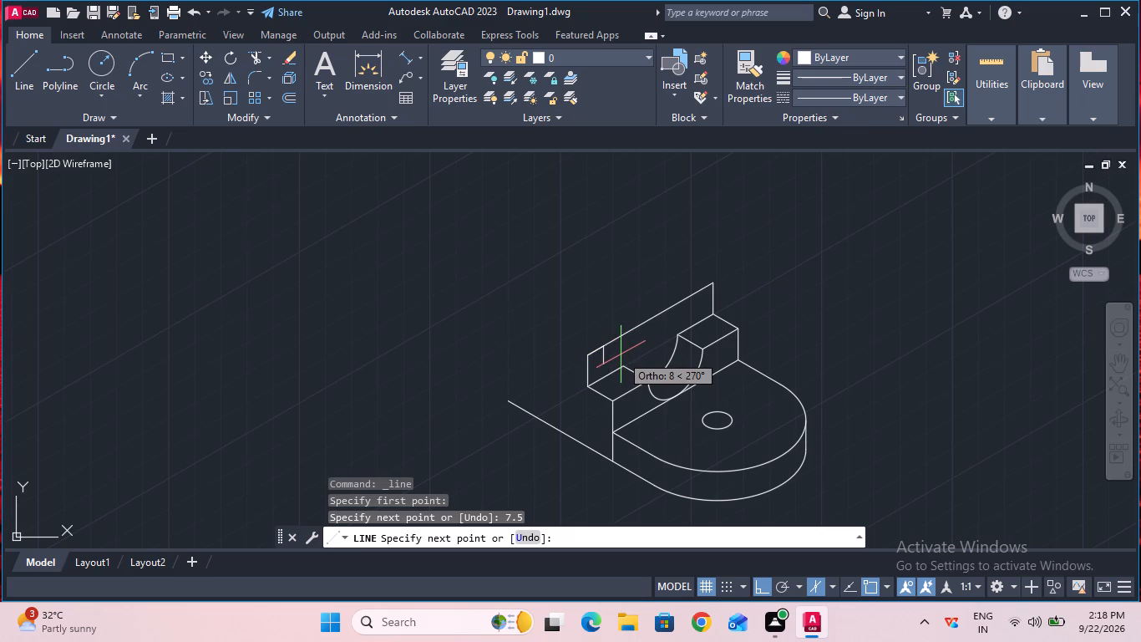
{"action": "key", "text": "Escape"}
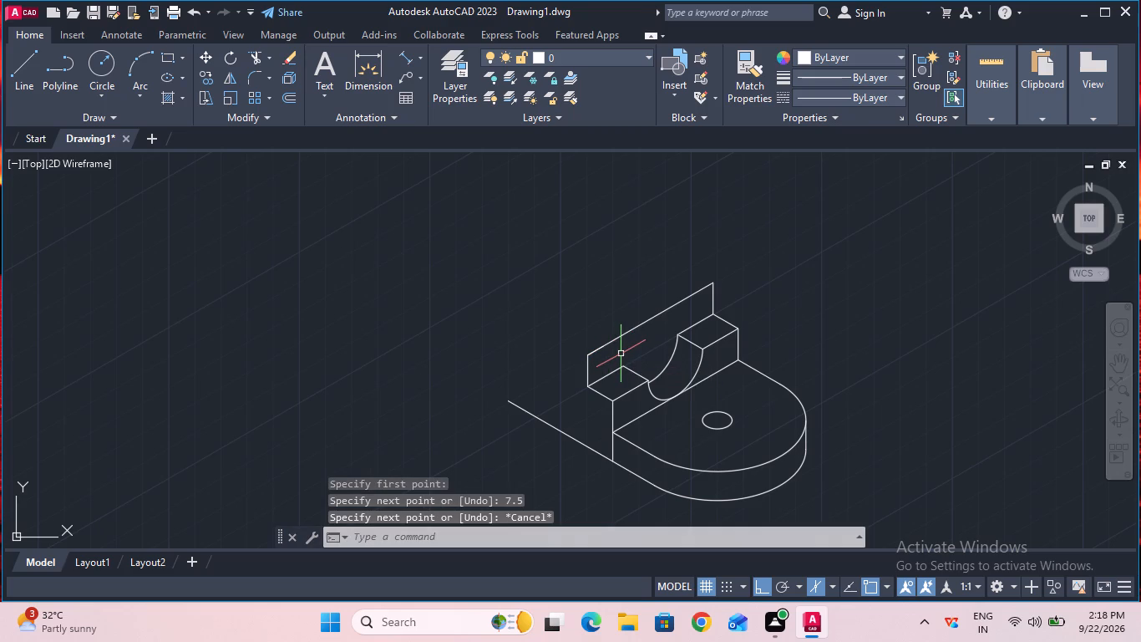
Draw a 7.5 mm line along the raised section's upper edge, starting from its far end.
{"action": "left_click", "coordinate": [32, 69]}
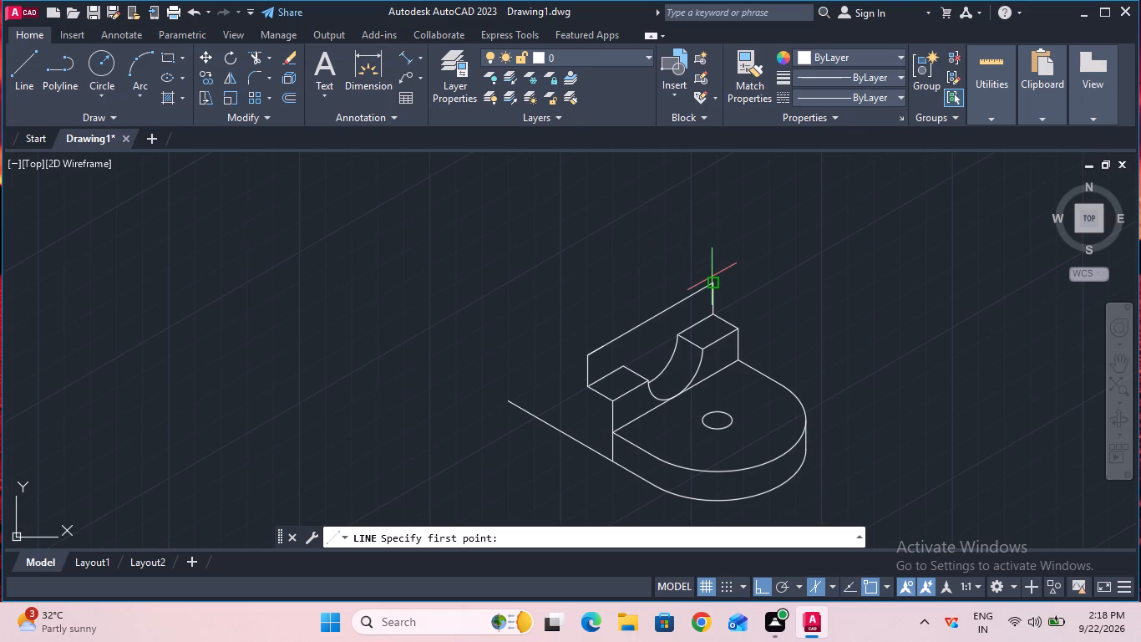
{"action": "left_click", "coordinate": [712, 284]}
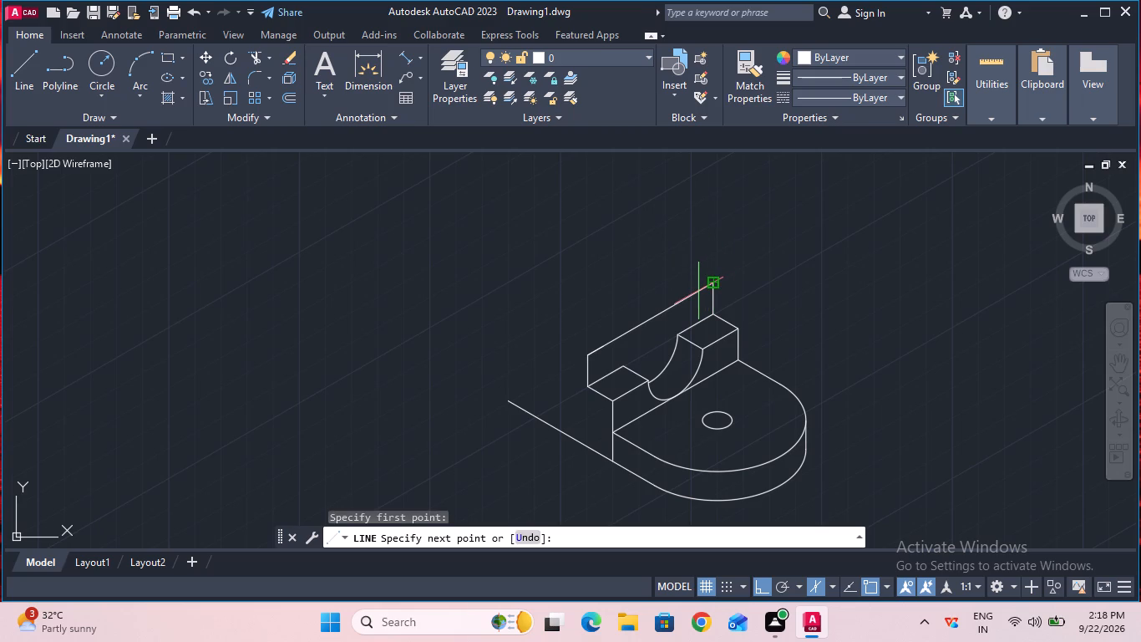
{"action": "type", "text": "7.5"}
{"action": "key", "text": "Return"}
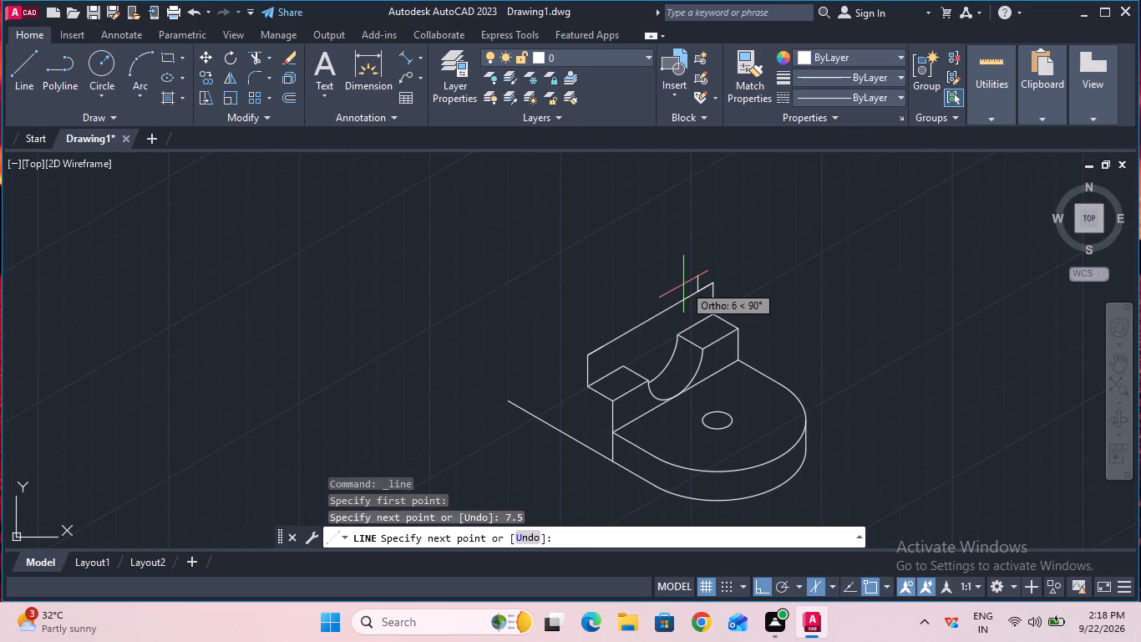
{"action": "key", "text": "Escape"}
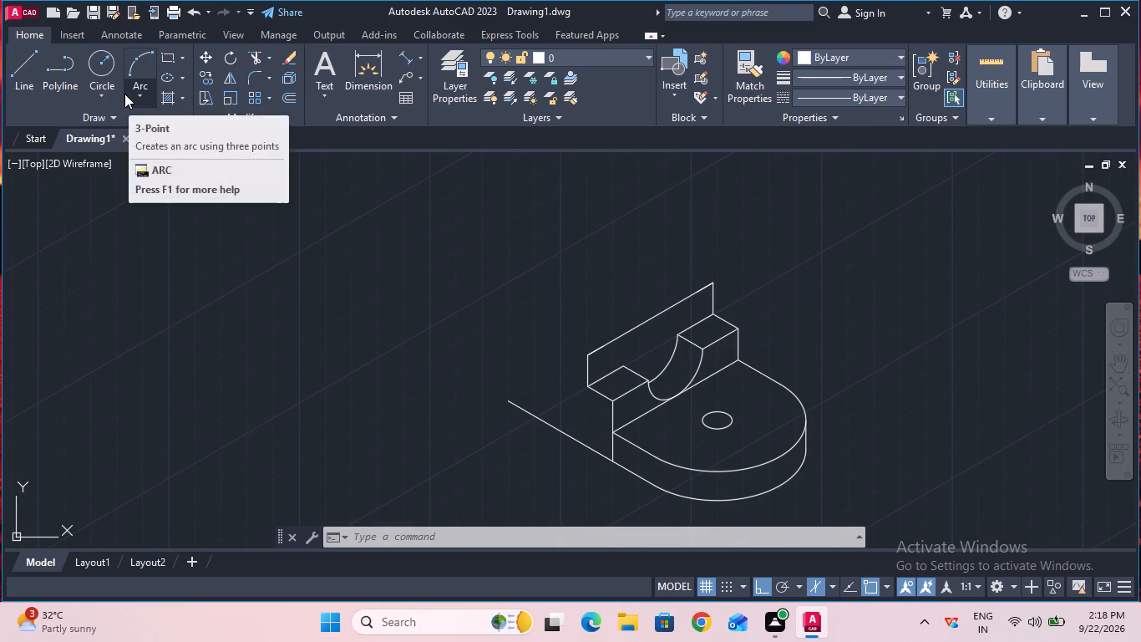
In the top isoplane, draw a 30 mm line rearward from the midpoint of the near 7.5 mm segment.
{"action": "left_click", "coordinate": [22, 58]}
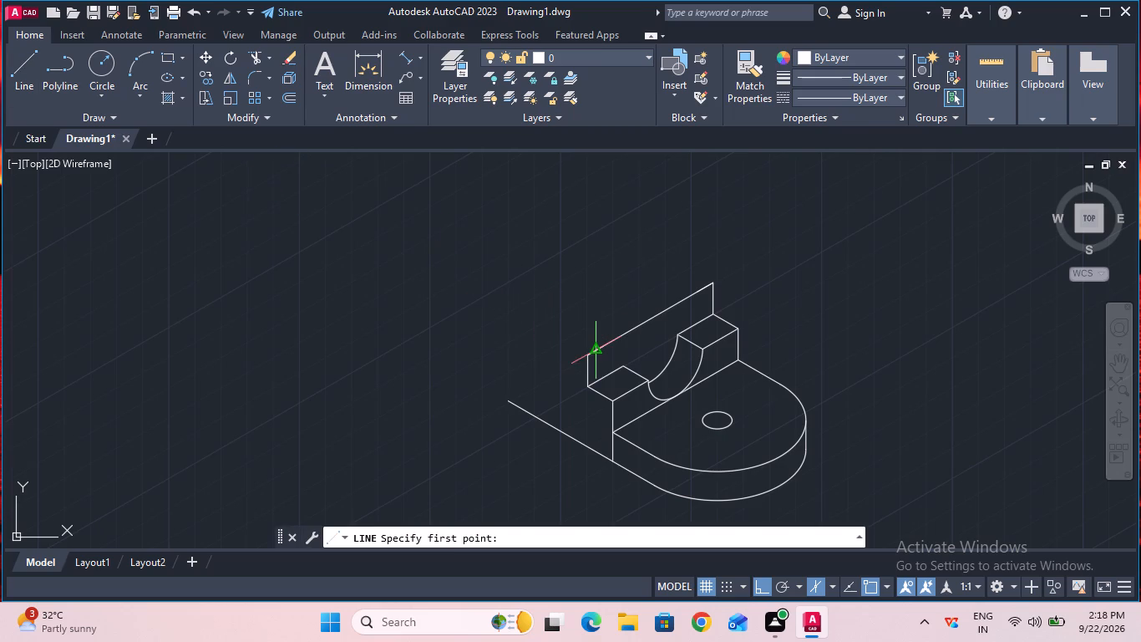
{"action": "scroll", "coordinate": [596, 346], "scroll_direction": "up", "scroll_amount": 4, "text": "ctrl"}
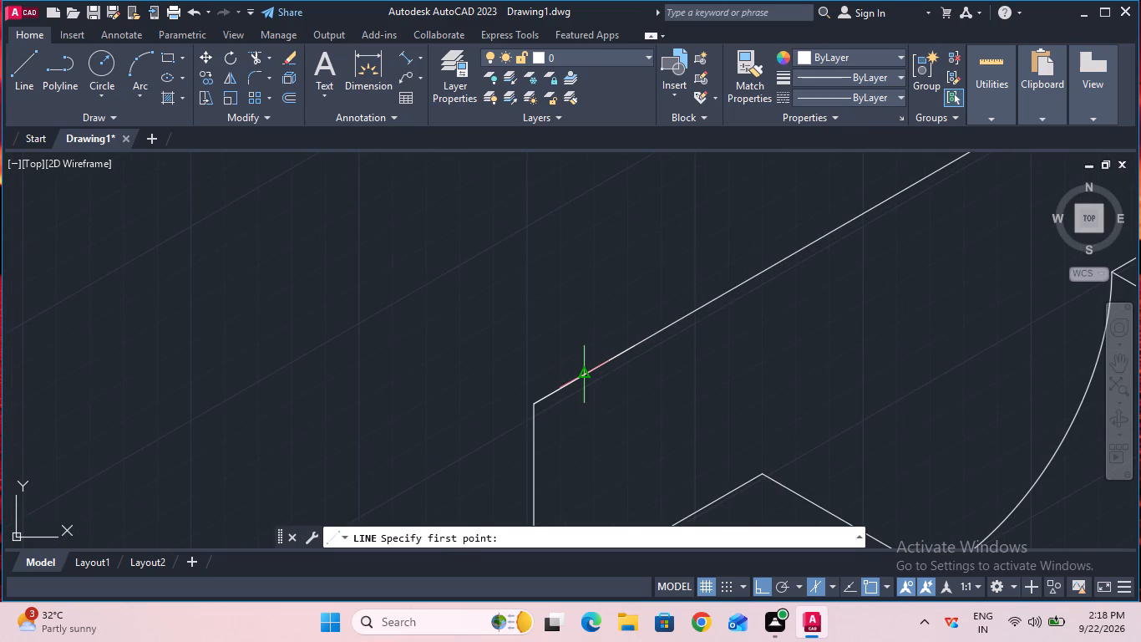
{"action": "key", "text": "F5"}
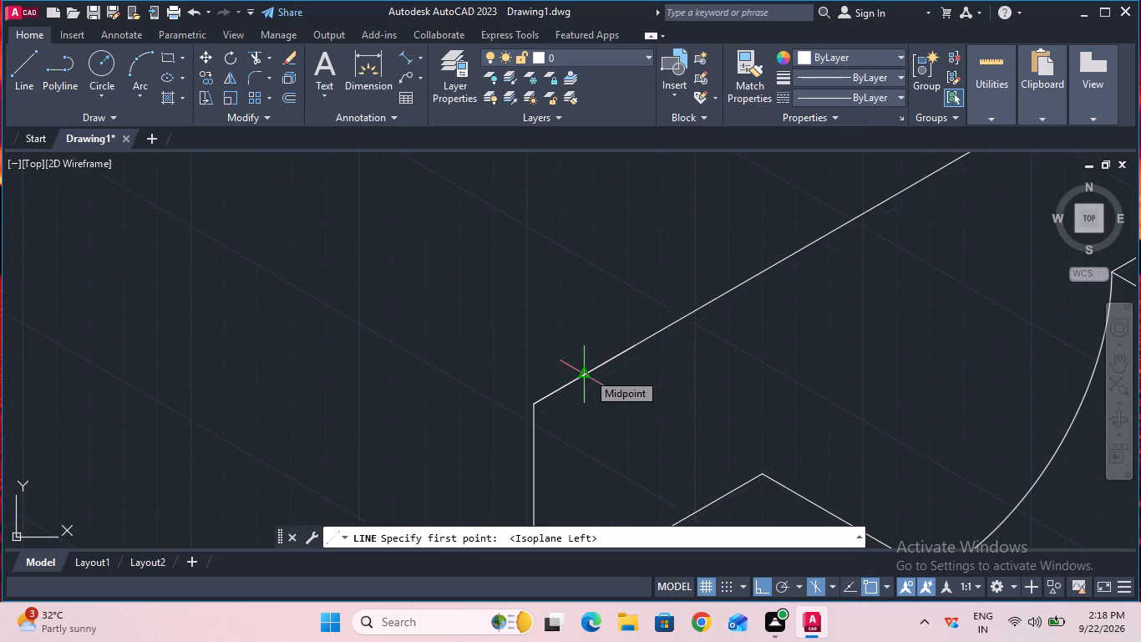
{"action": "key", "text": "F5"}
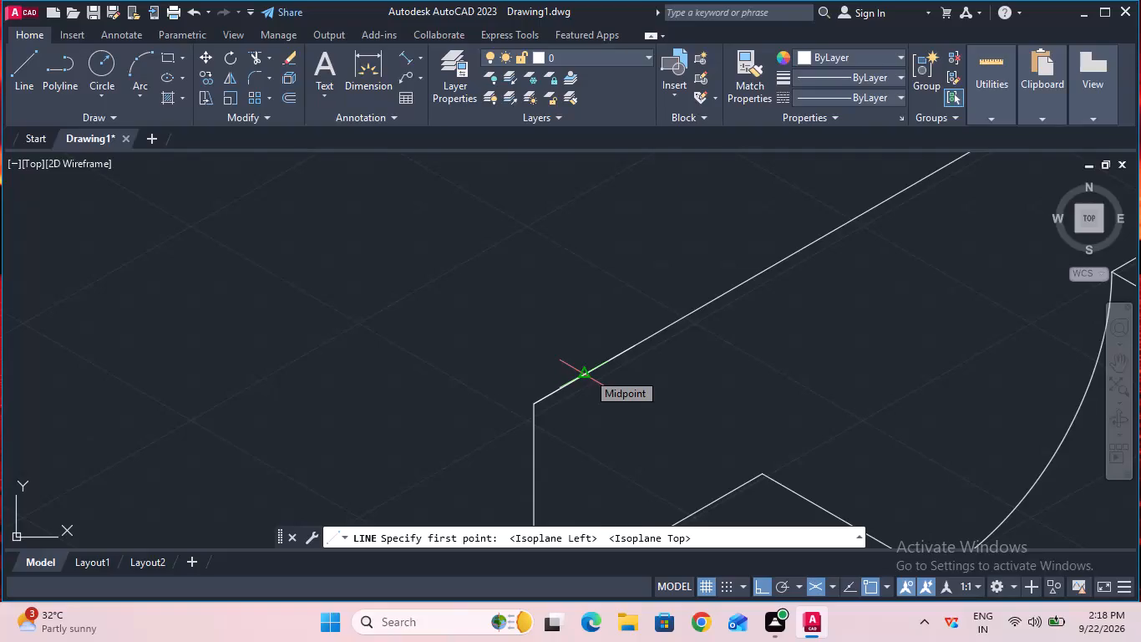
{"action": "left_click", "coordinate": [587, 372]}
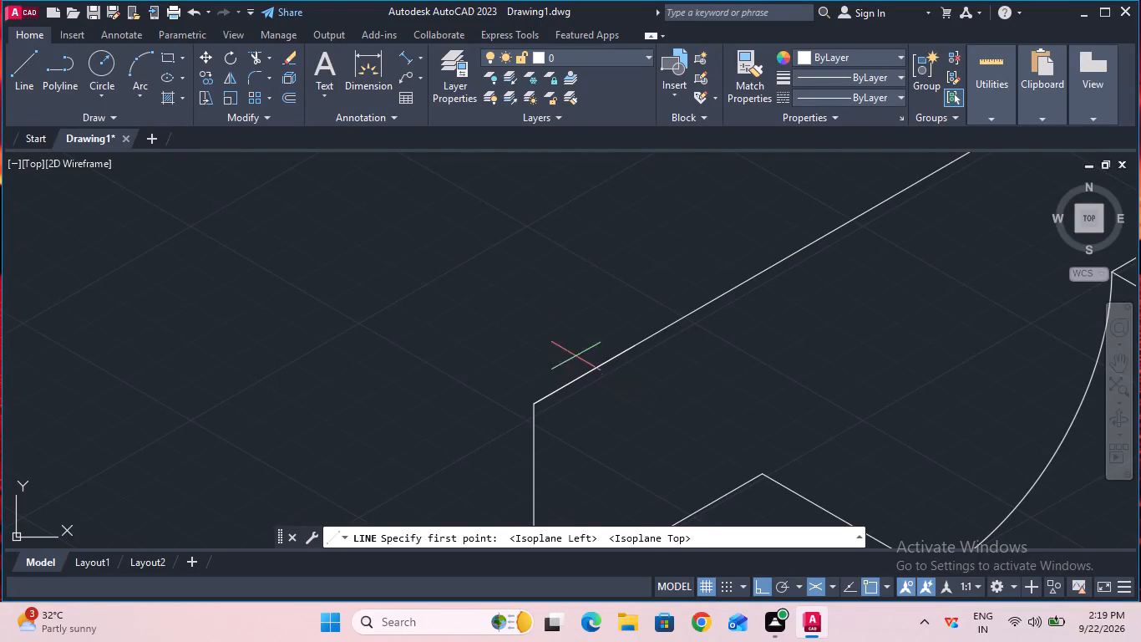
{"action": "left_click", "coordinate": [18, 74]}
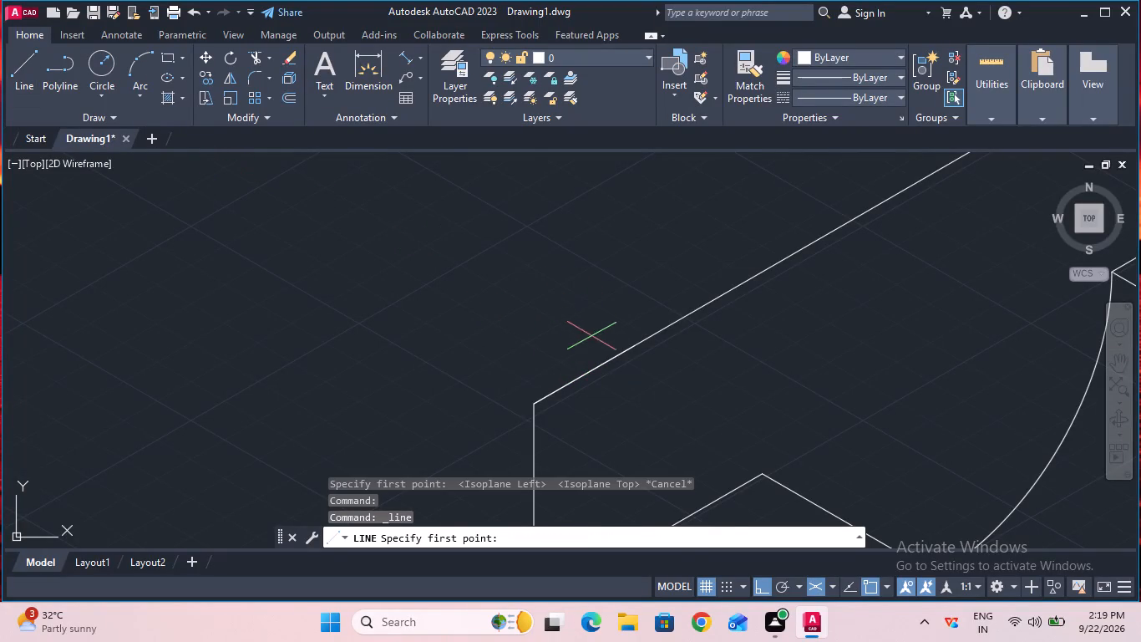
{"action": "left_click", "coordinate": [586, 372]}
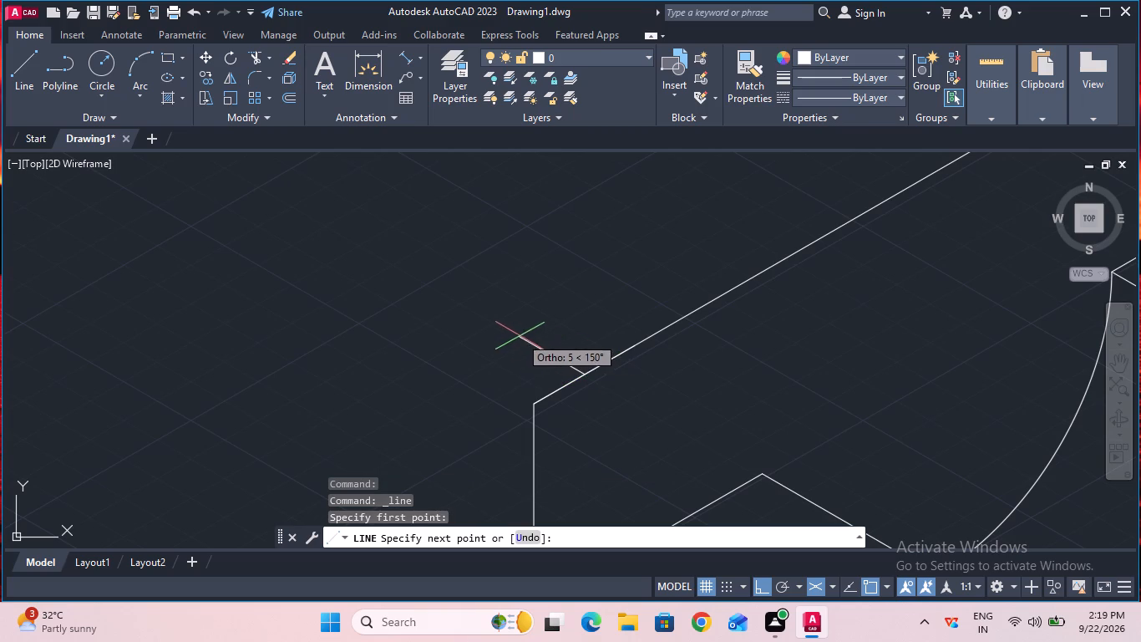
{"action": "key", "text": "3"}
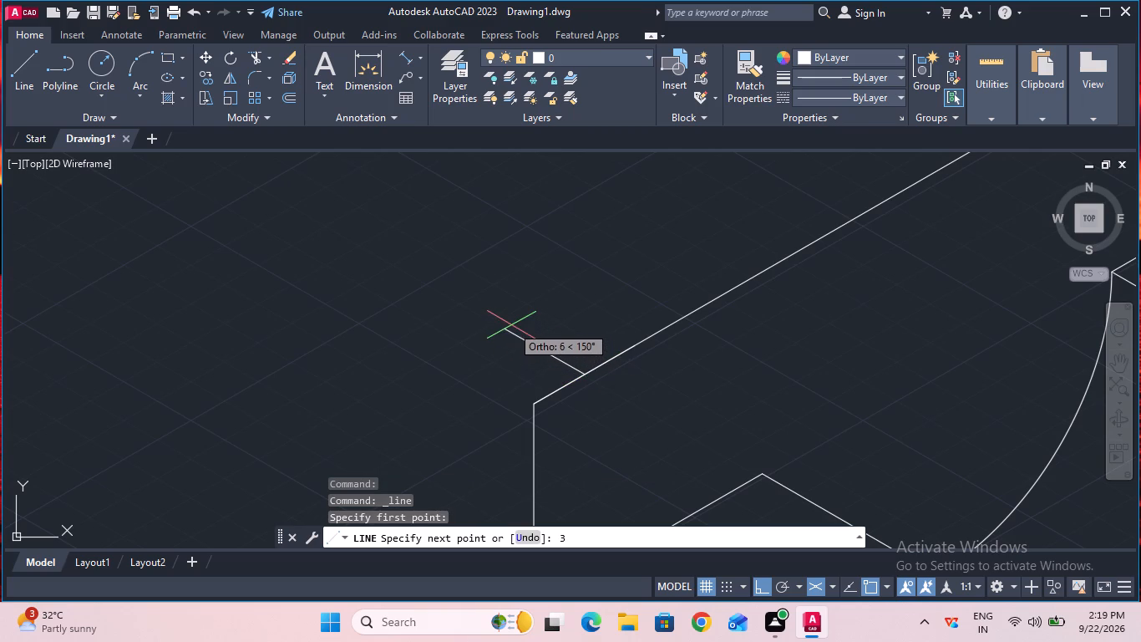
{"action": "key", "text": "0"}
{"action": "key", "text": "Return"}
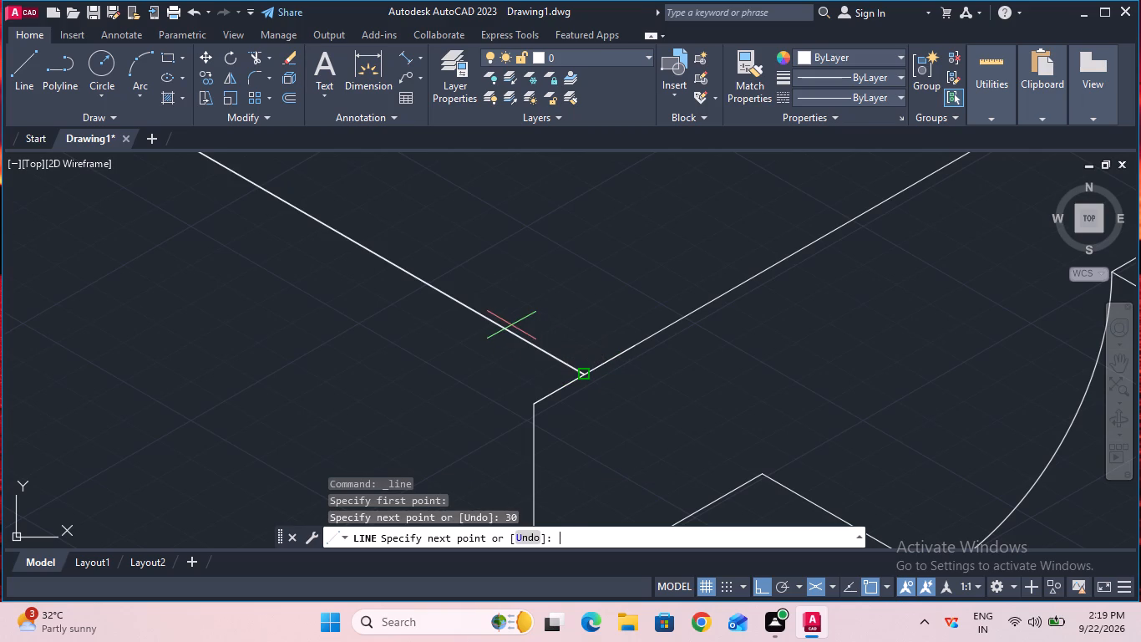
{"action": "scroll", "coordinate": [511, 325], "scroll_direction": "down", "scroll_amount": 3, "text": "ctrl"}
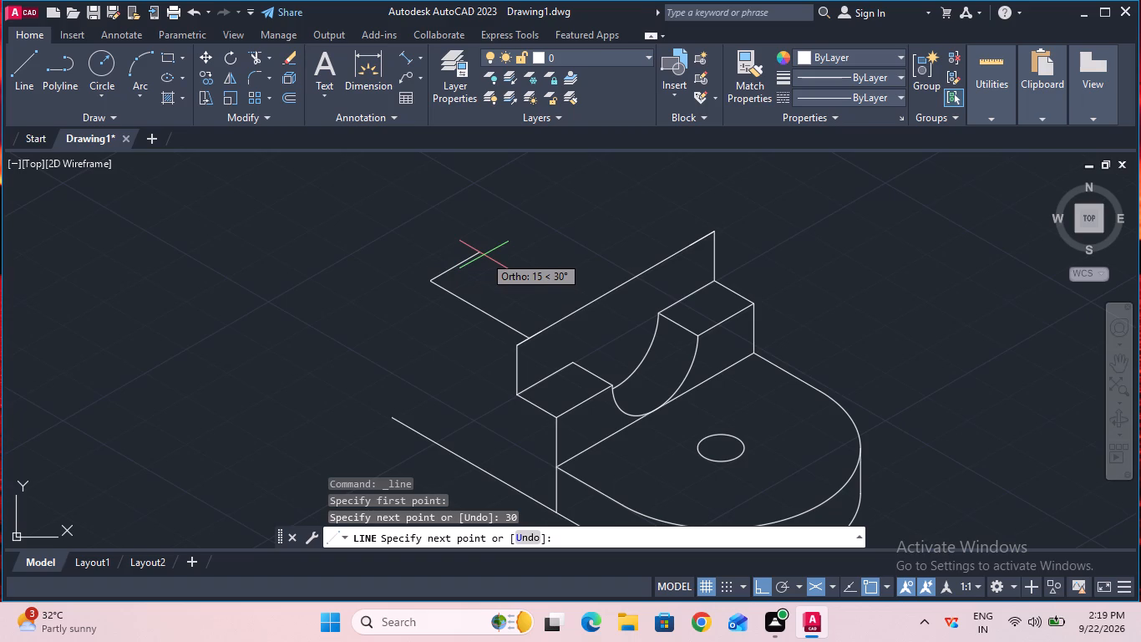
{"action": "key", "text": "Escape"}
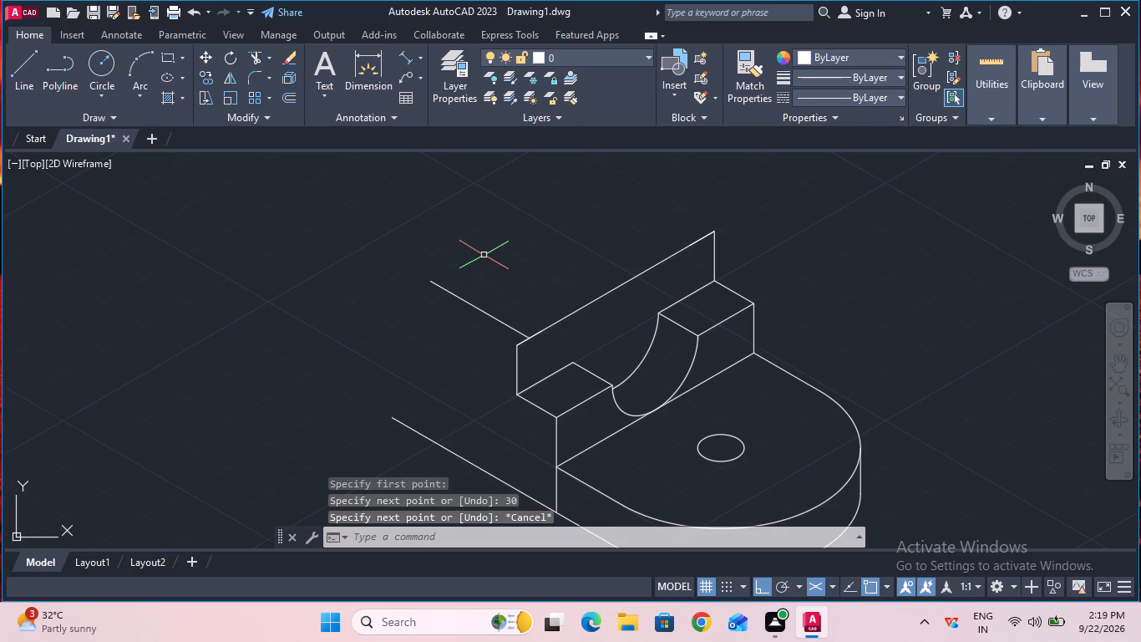
Check the distance from the upper edge's near end to the 30 mm line's start with an aligned dimension.
{"action": "left_click", "coordinate": [36, 82]}
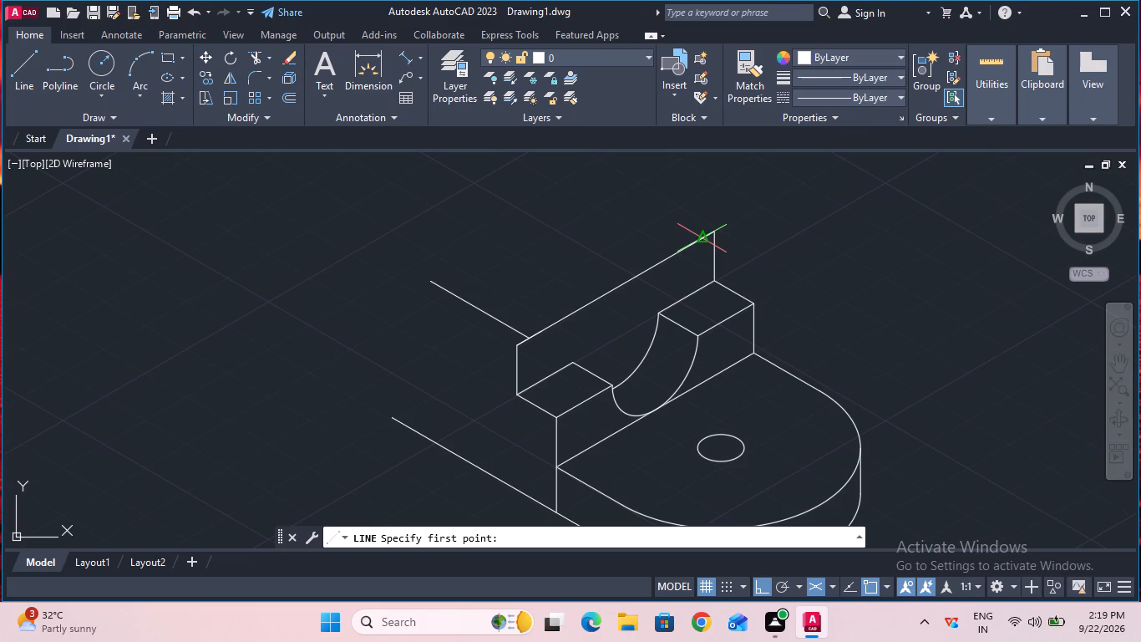
{"action": "key", "text": "Escape"}
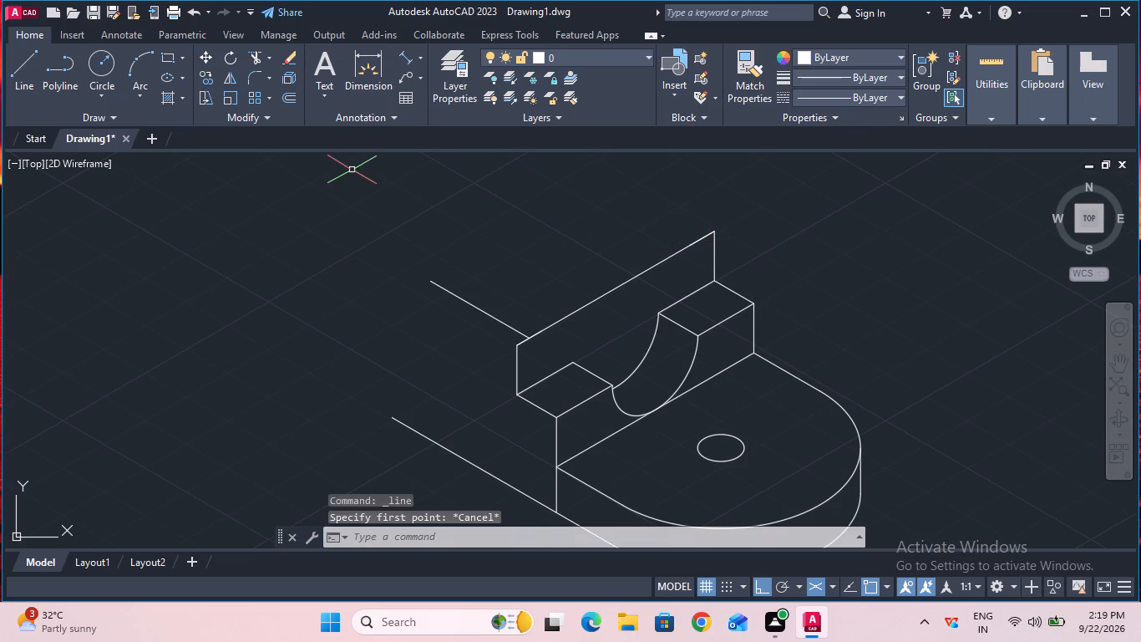
{"action": "left_click", "coordinate": [401, 57]}
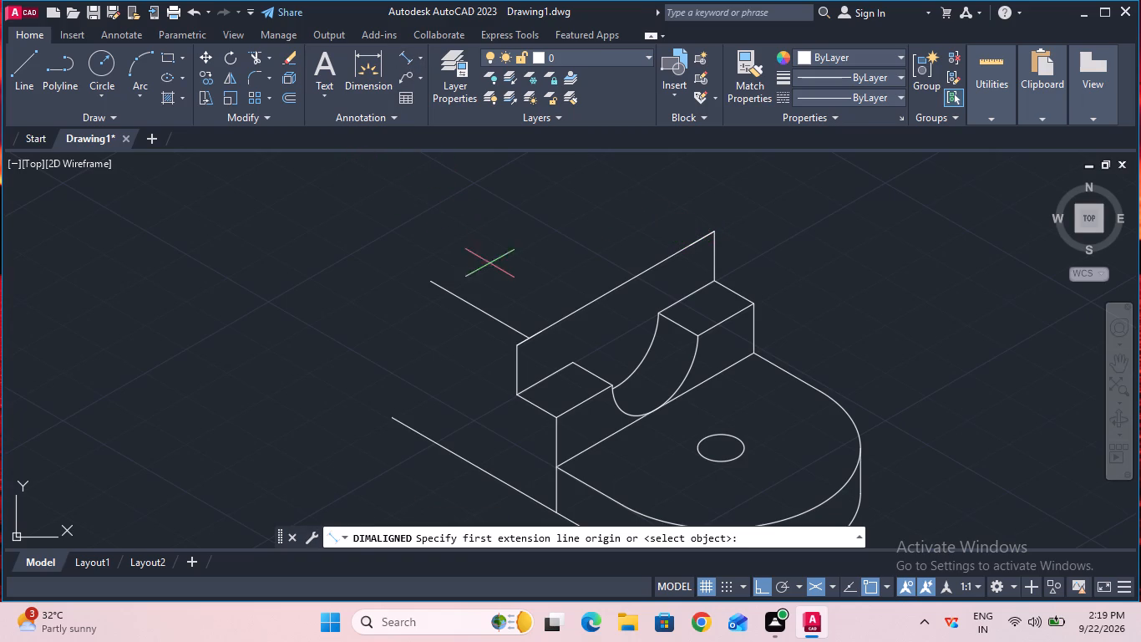
{"action": "left_click", "coordinate": [515, 346]}
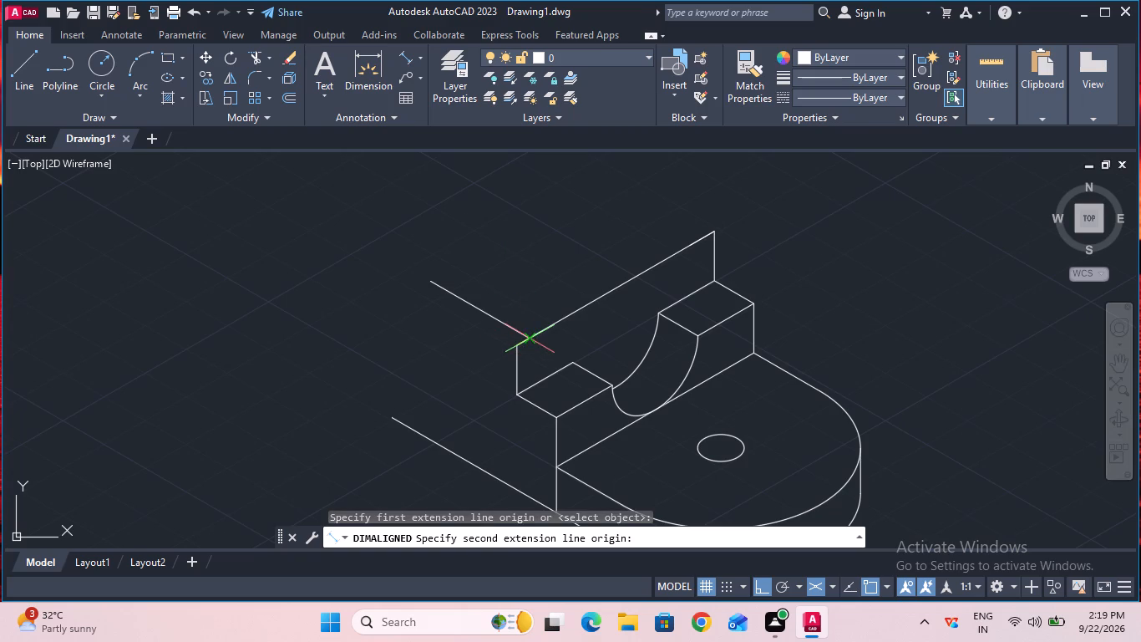
{"action": "left_click", "coordinate": [530, 336]}
{"action": "key", "text": "Escape"}
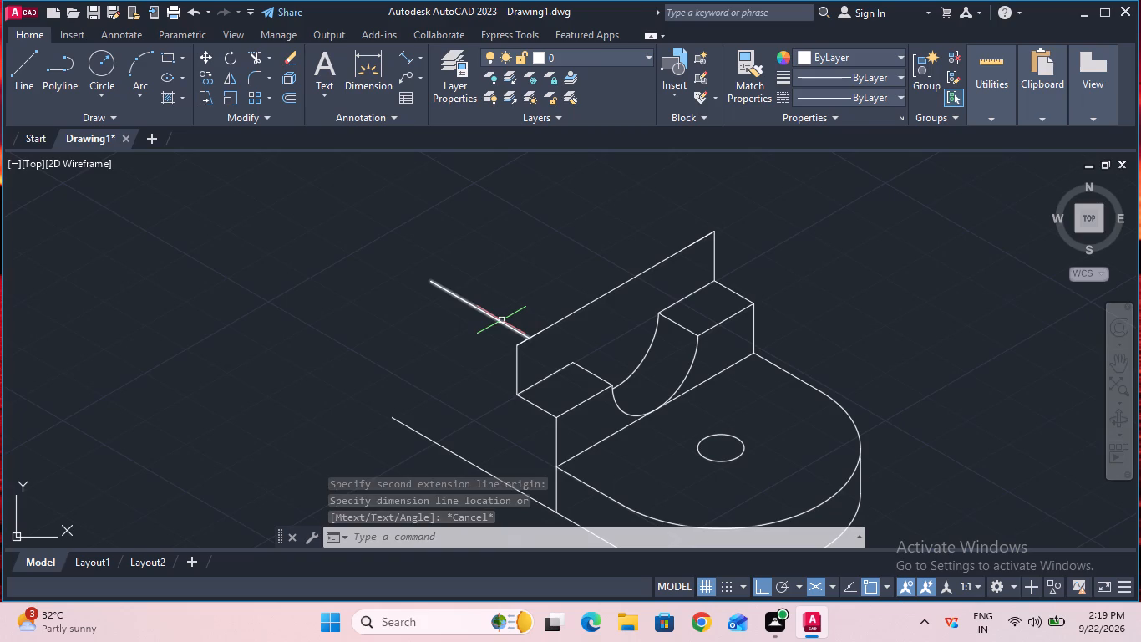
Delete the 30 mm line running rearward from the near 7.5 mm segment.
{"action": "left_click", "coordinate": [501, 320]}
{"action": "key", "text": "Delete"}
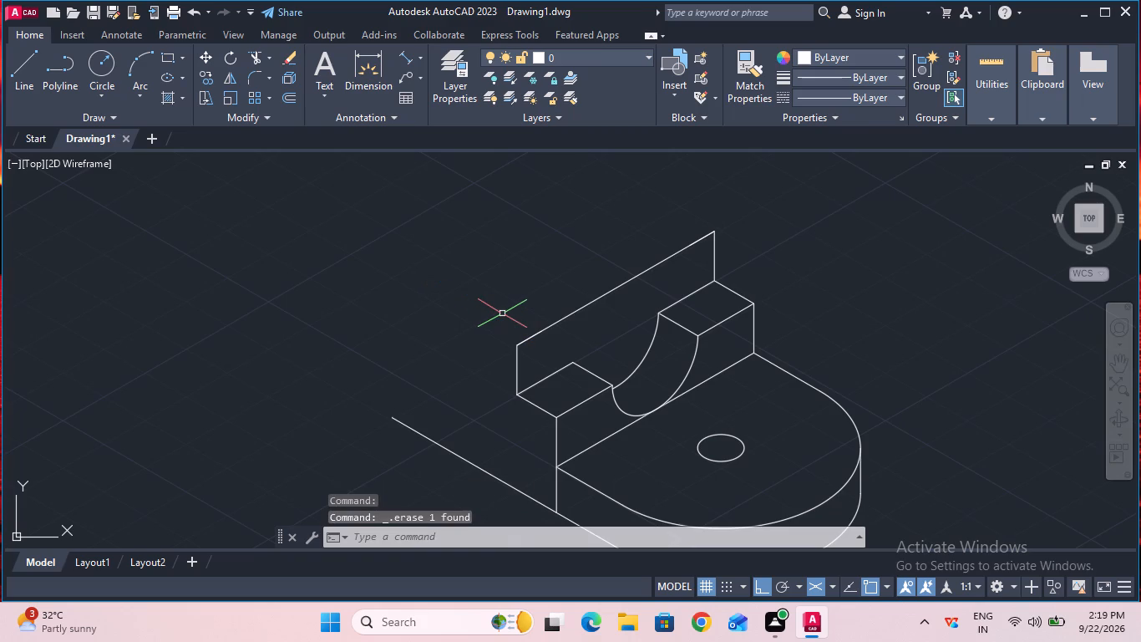
Draw a 30 mm line rearward in the top isoplane from the inner end of the near 7.5 mm segment.
{"action": "left_click", "coordinate": [33, 85]}
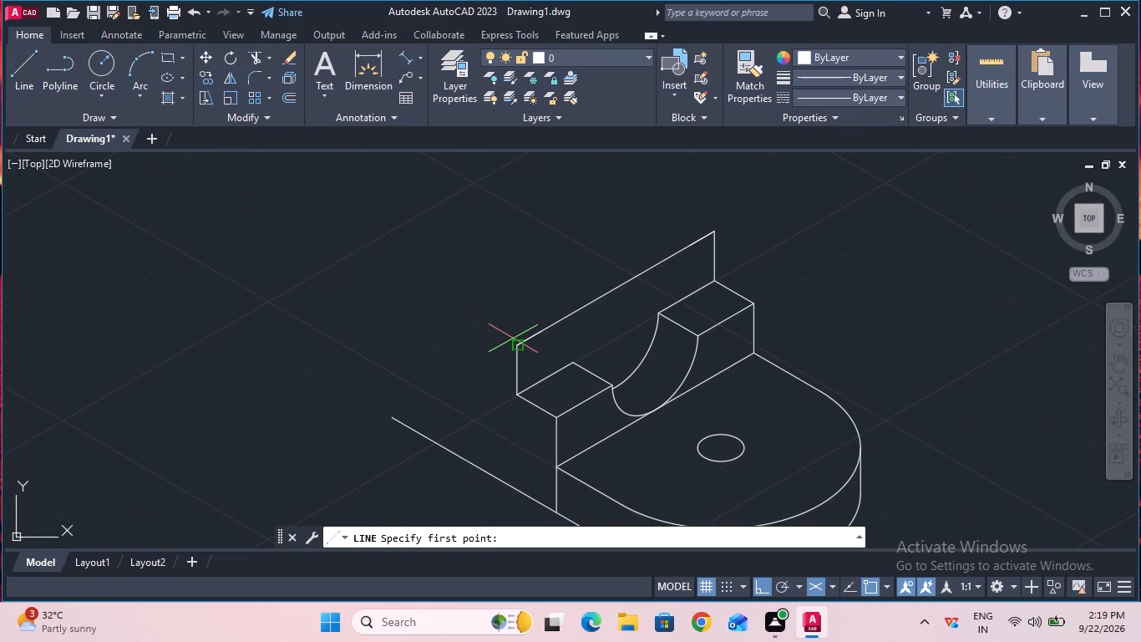
{"action": "left_click", "coordinate": [541, 330]}
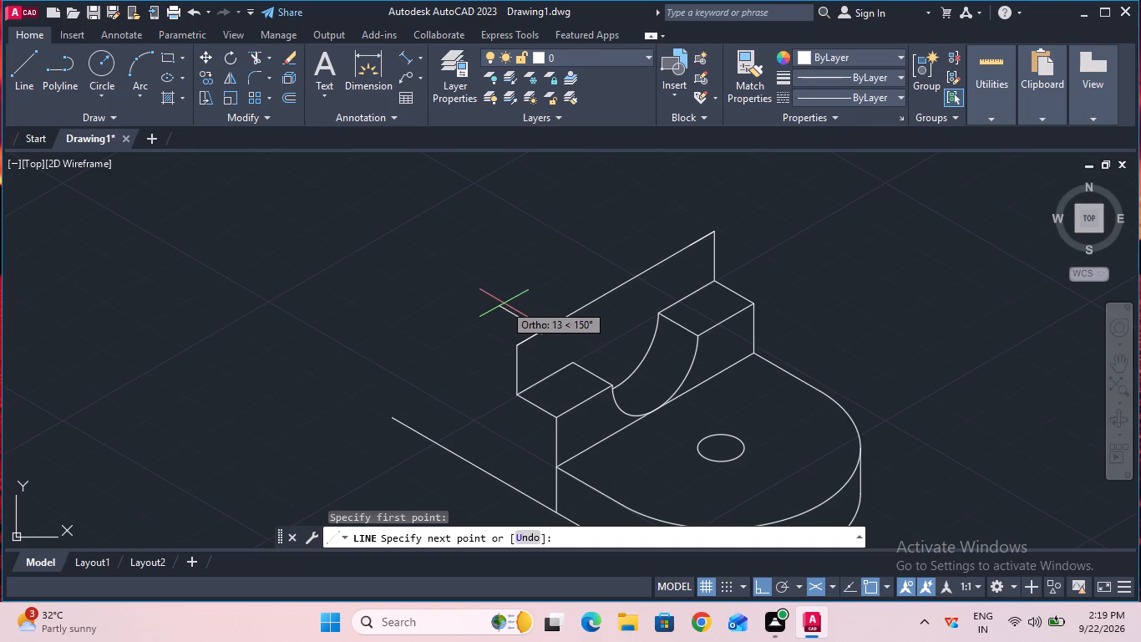
{"action": "key", "text": "3"}
{"action": "key", "text": "0"}
{"action": "key", "text": "Return"}
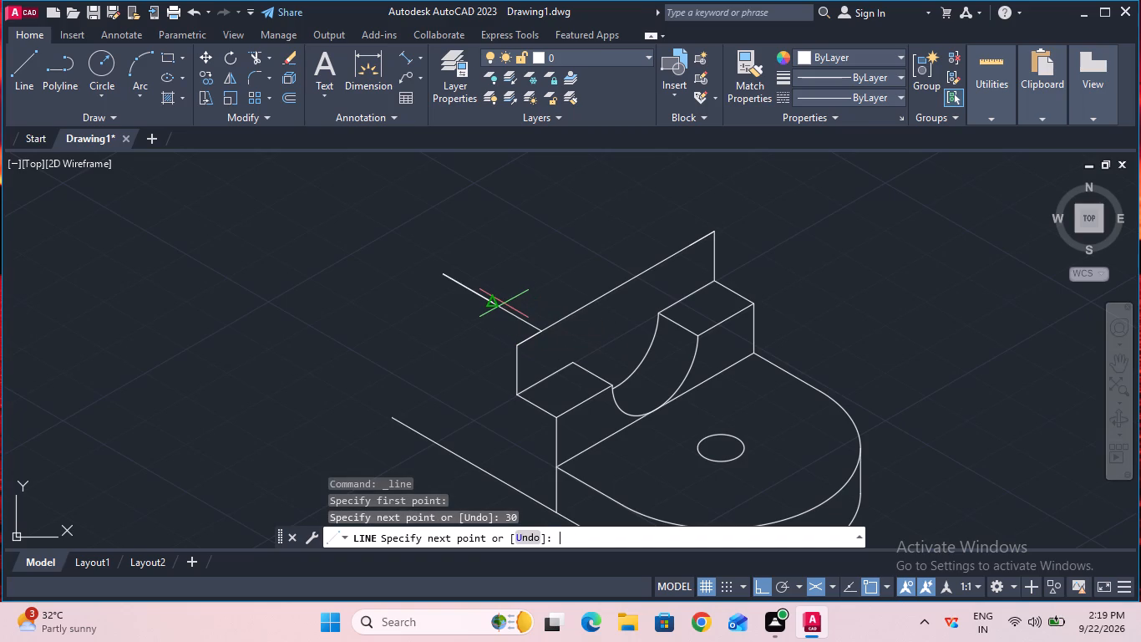
{"action": "key", "text": "Escape"}
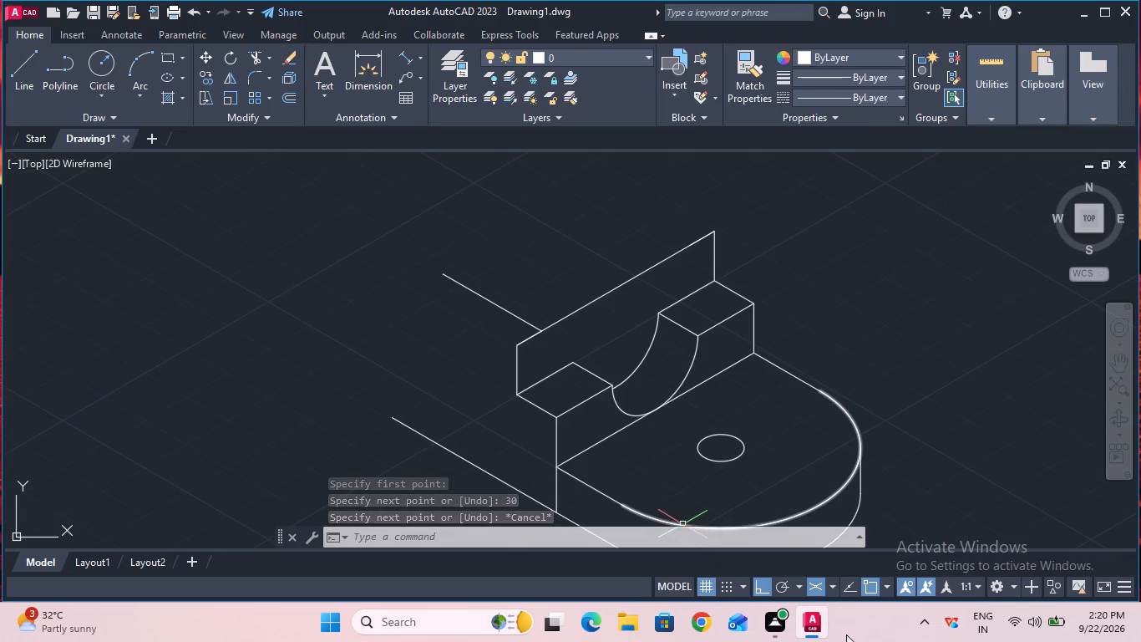
Check the distance from the new 30 mm line's start to the upper edge's near end with an aligned dimension.
{"action": "left_click", "coordinate": [410, 53]}
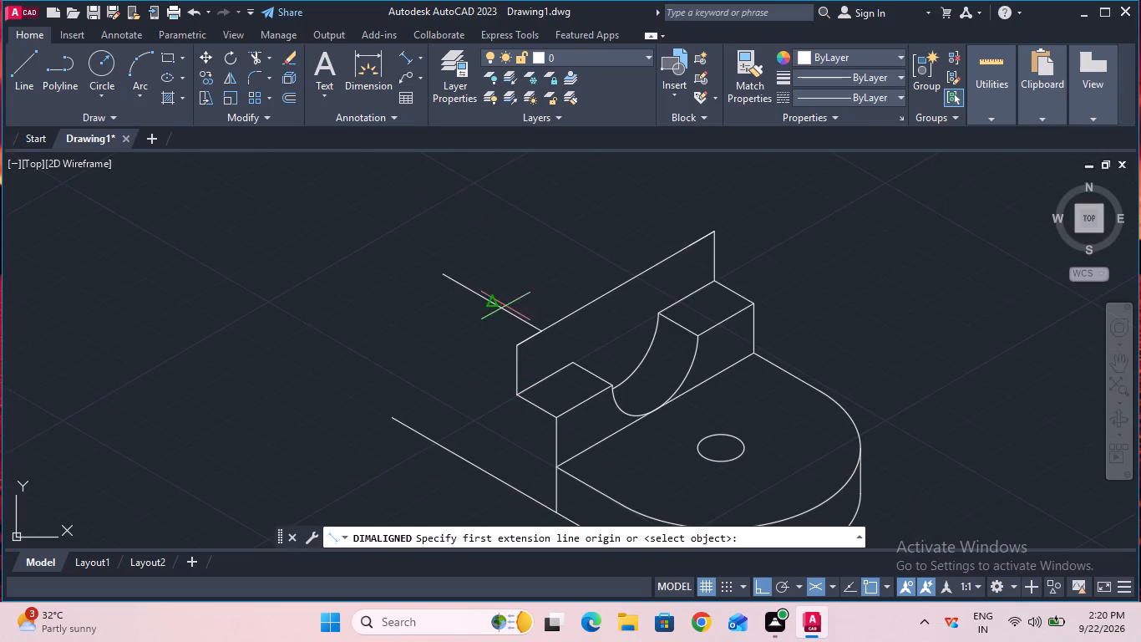
{"action": "left_click", "coordinate": [537, 333]}
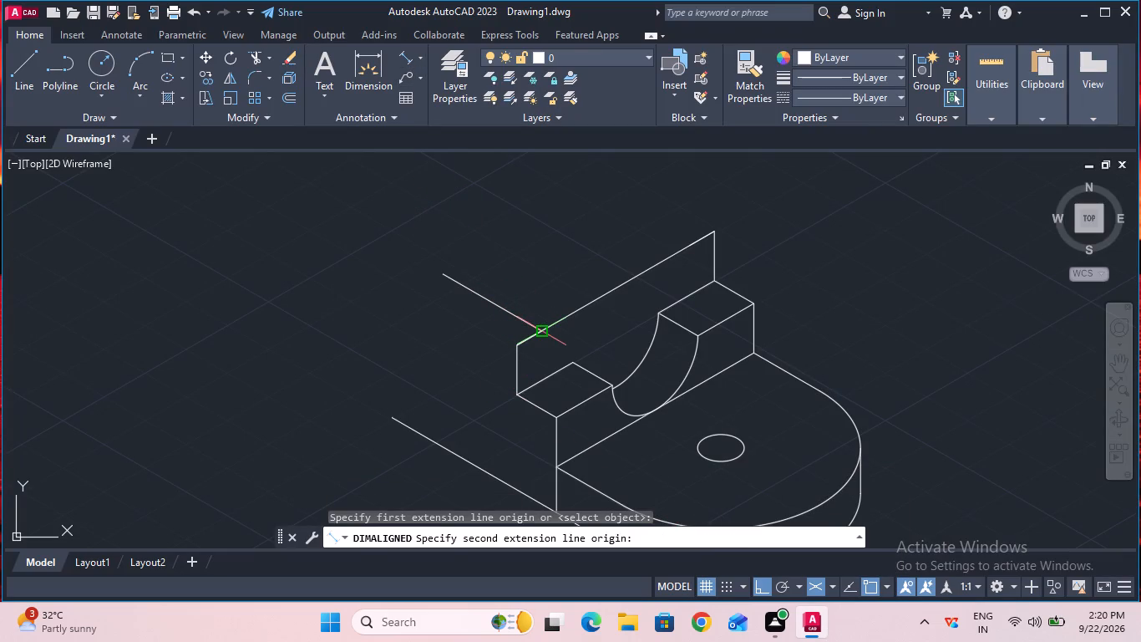
{"action": "left_click", "coordinate": [516, 348]}
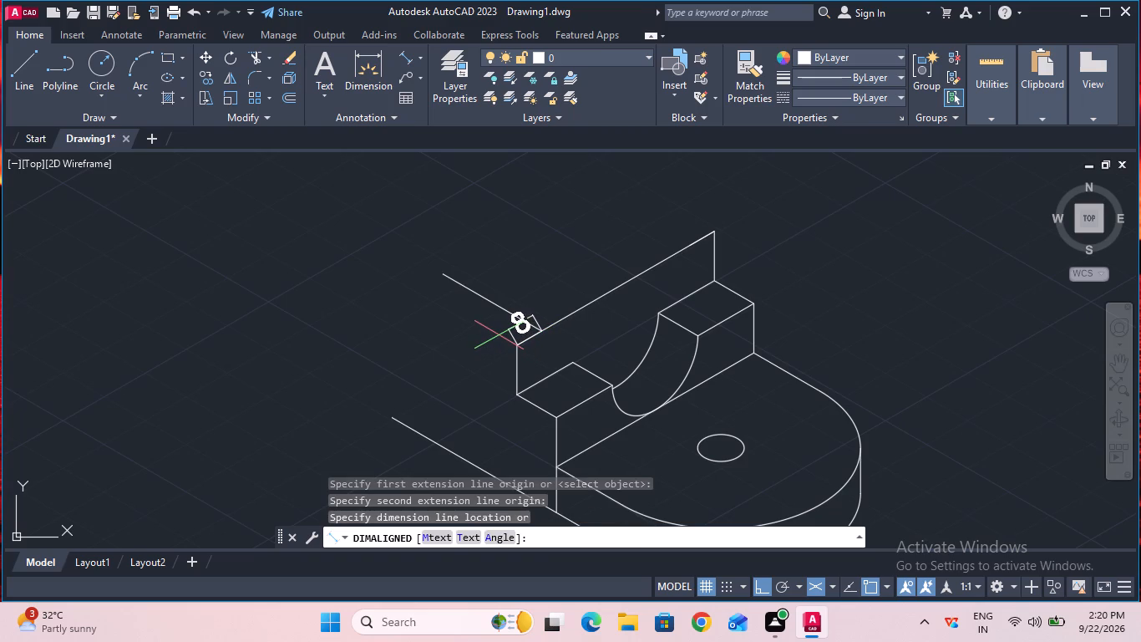
{"action": "key", "text": "Escape"}
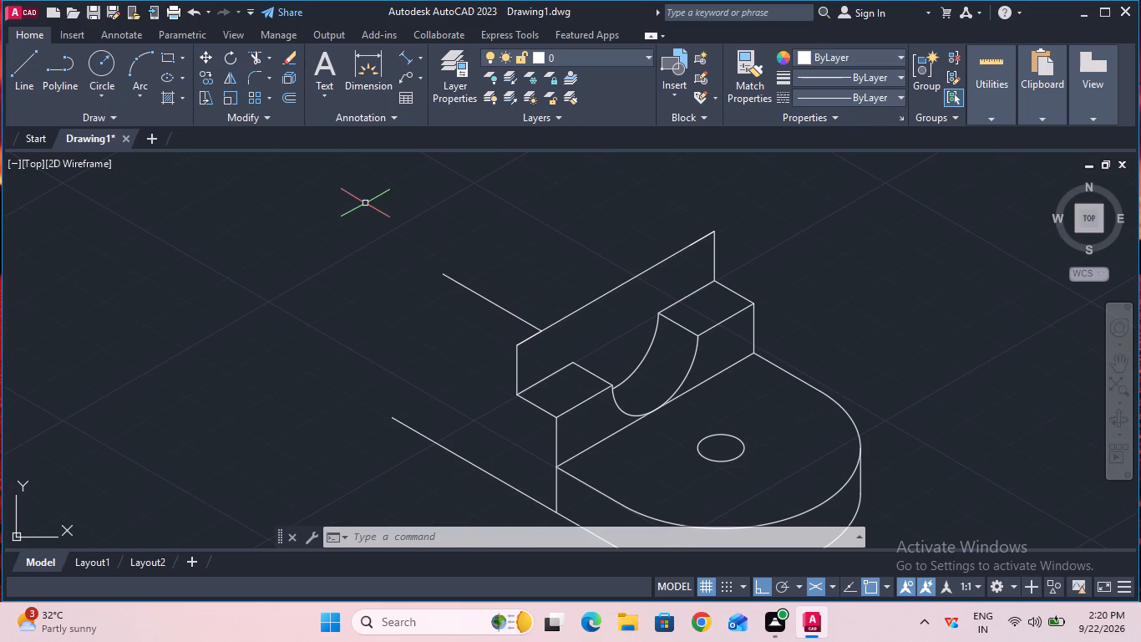
Draw a 30 mm line rearward from the inner end of the far 7.5 mm segment and join it to the near 30 mm line's rear end.
{"action": "left_click", "coordinate": [39, 84]}
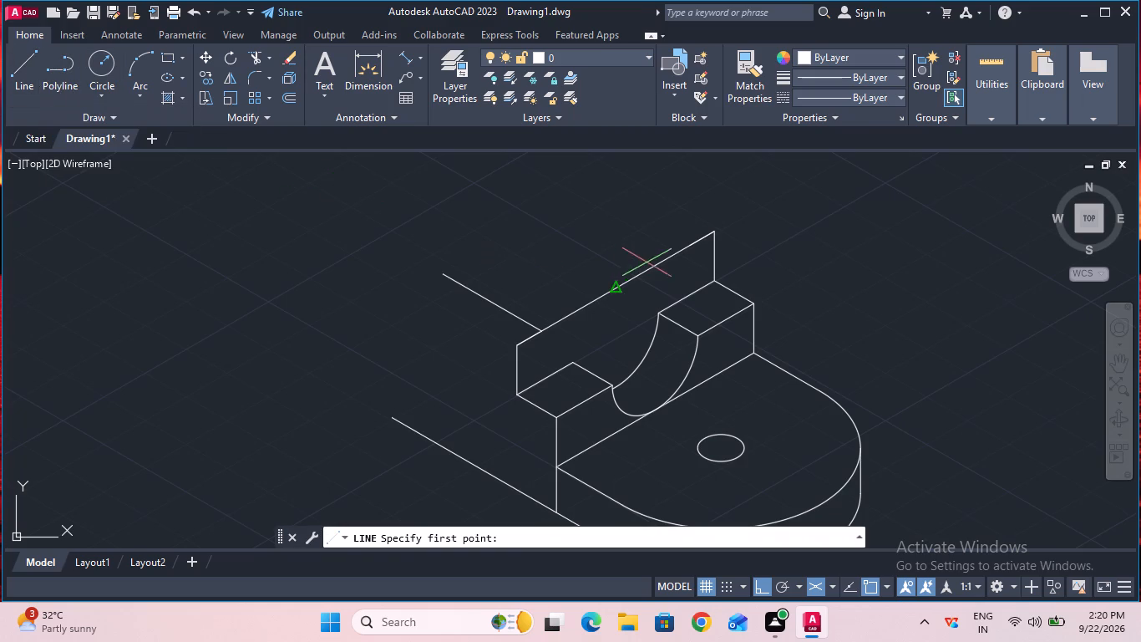
{"action": "left_click", "coordinate": [689, 245]}
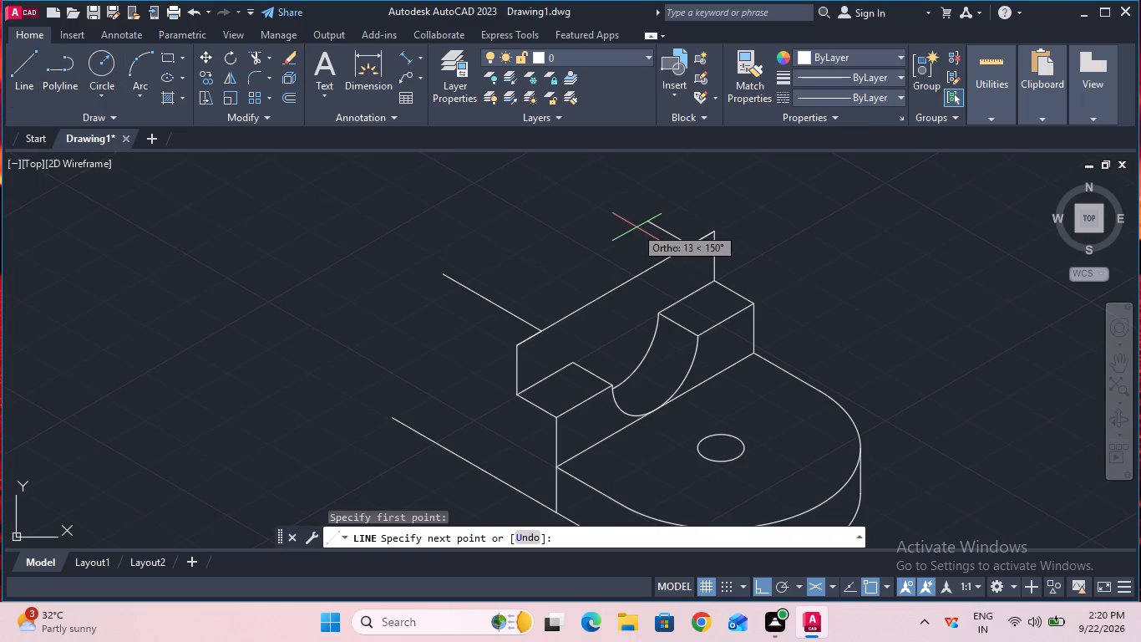
{"action": "key", "text": "3"}
{"action": "key", "text": "0"}
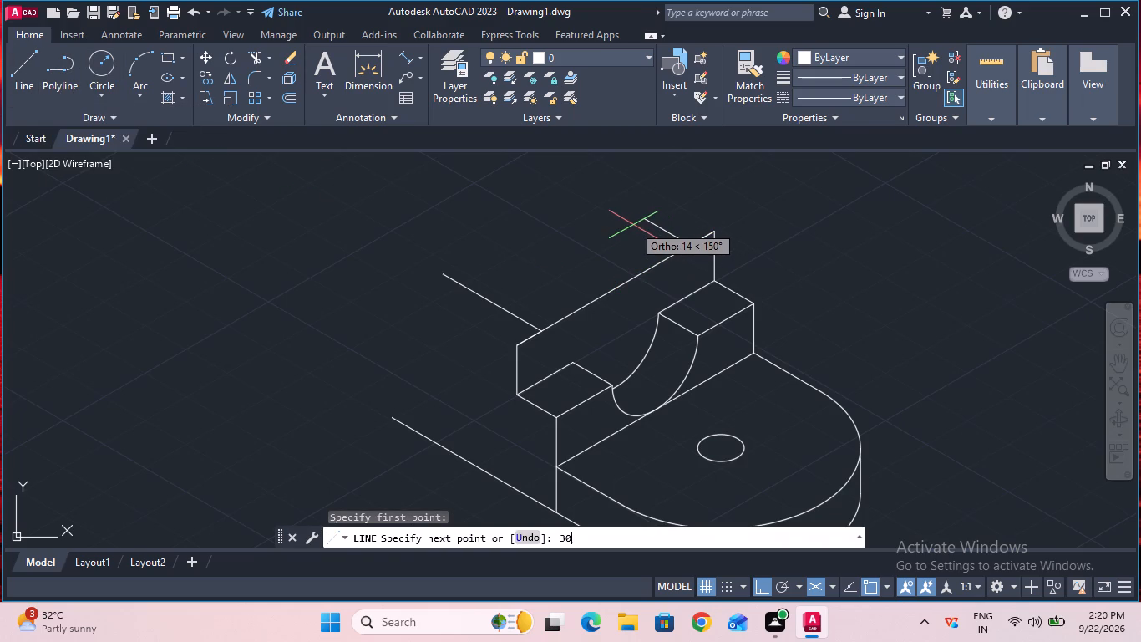
{"action": "key", "text": "Return"}
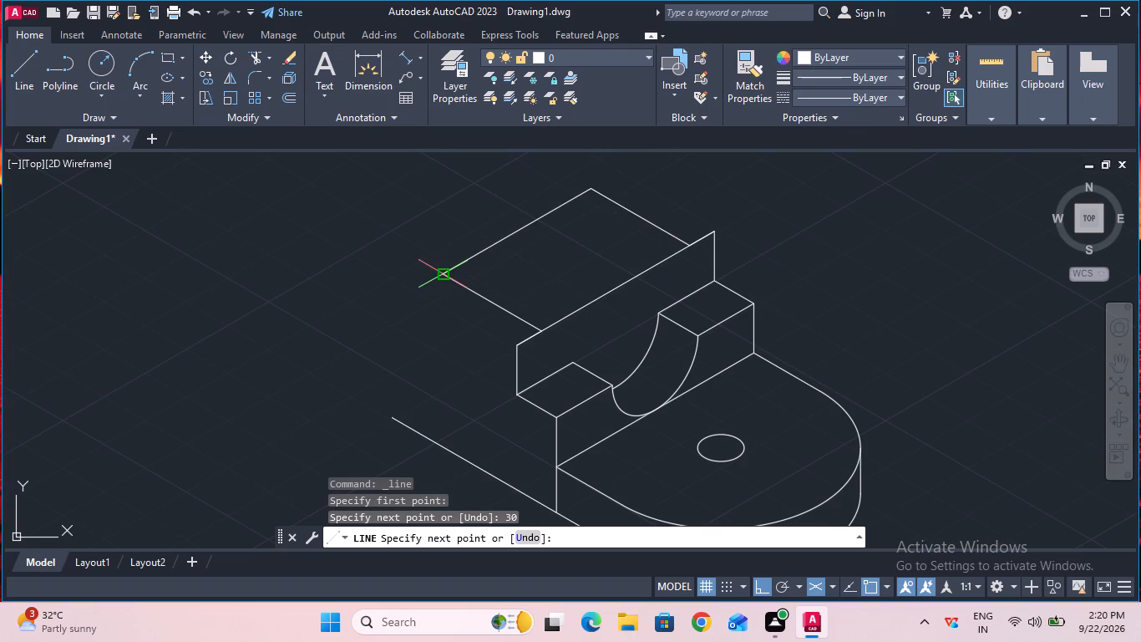
{"action": "left_click", "coordinate": [444, 278]}
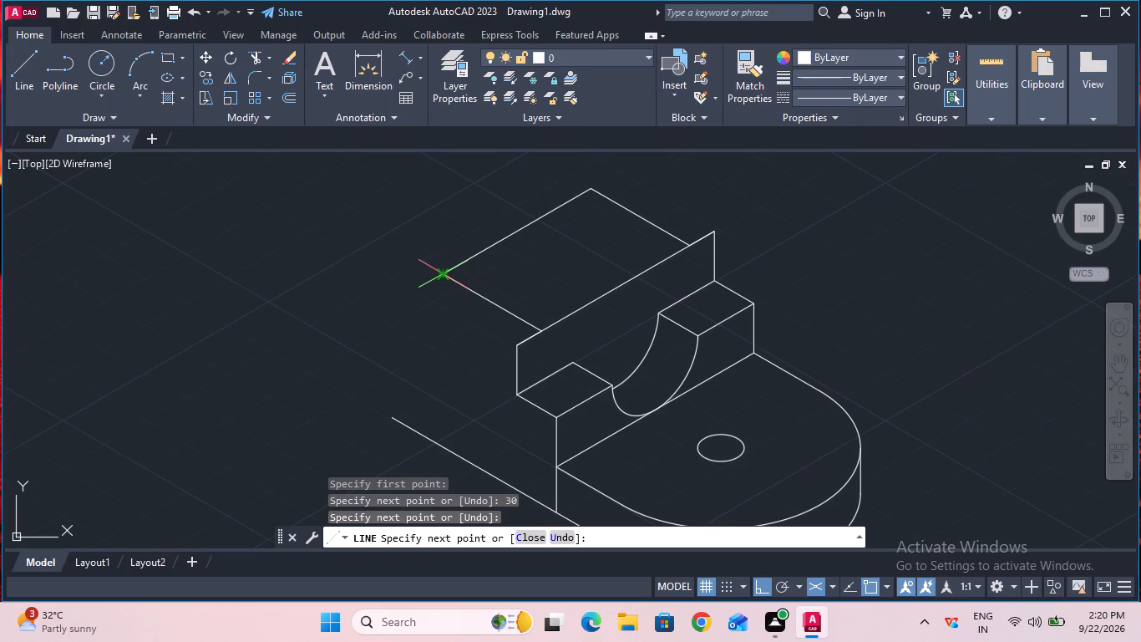
{"action": "key", "text": "Escape"}
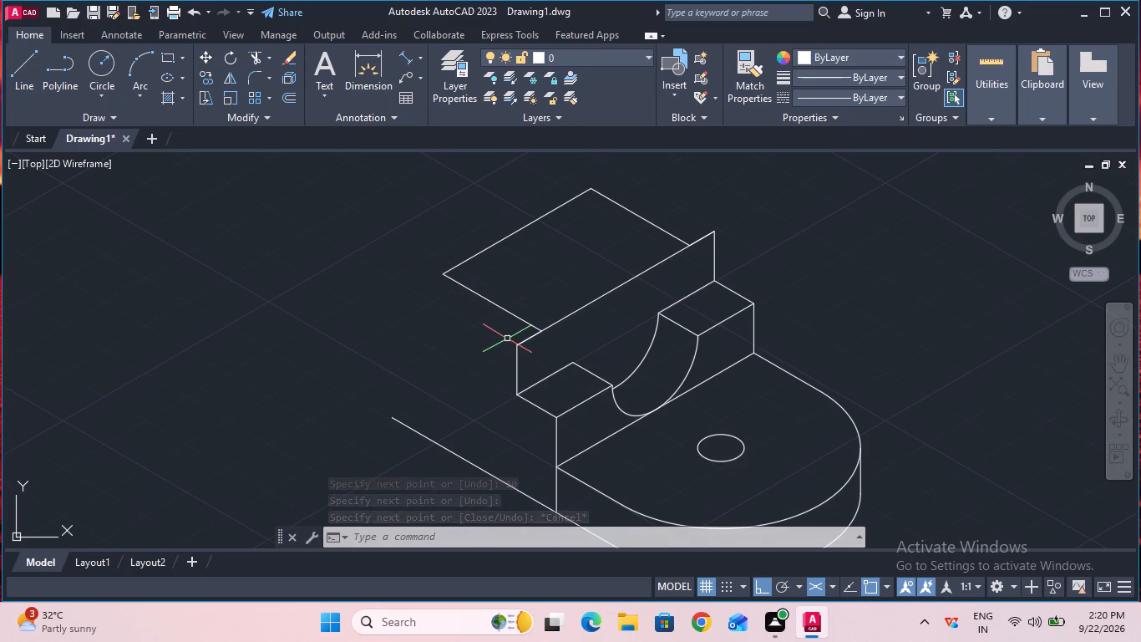
With the CENTER linetype, draw a 12 mm line rearward across the notch from the midpoint of the wall's lower front edge.
{"action": "left_click", "coordinate": [876, 97]}
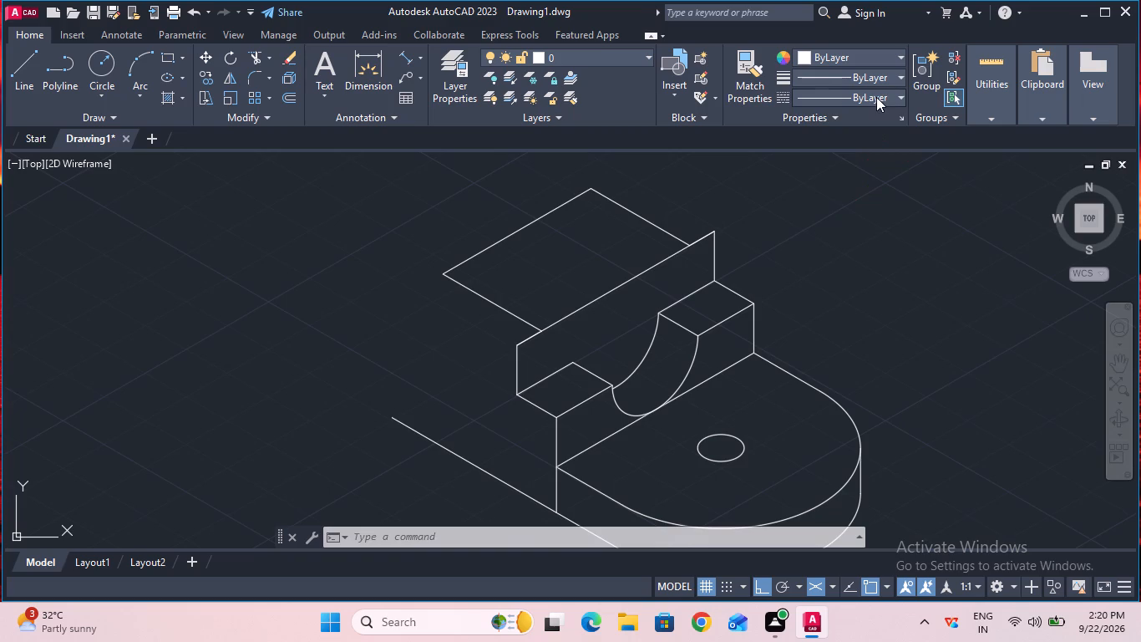
{"action": "left_click", "coordinate": [881, 149]}
{"action": "left_click", "coordinate": [871, 95]}
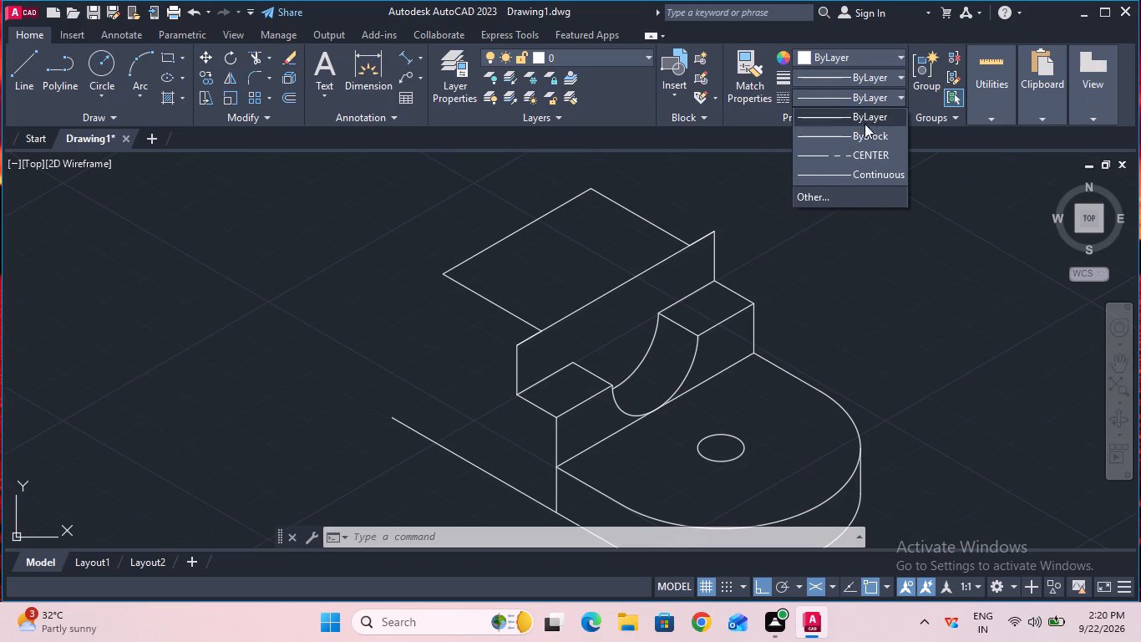
{"action": "left_click", "coordinate": [860, 156]}
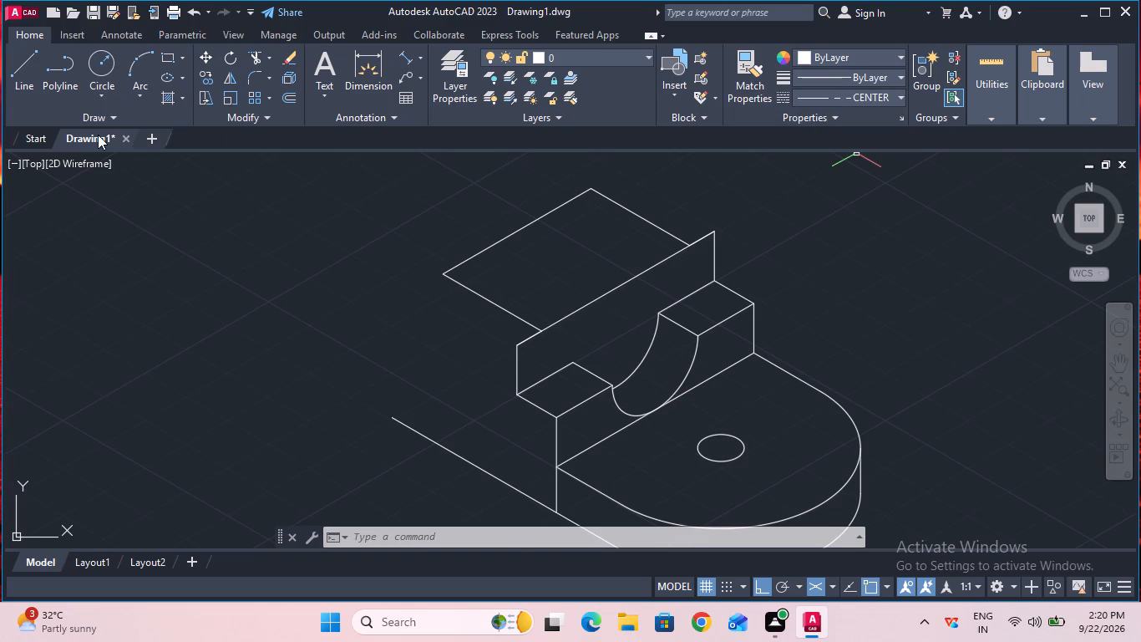
{"action": "left_click", "coordinate": [13, 70]}
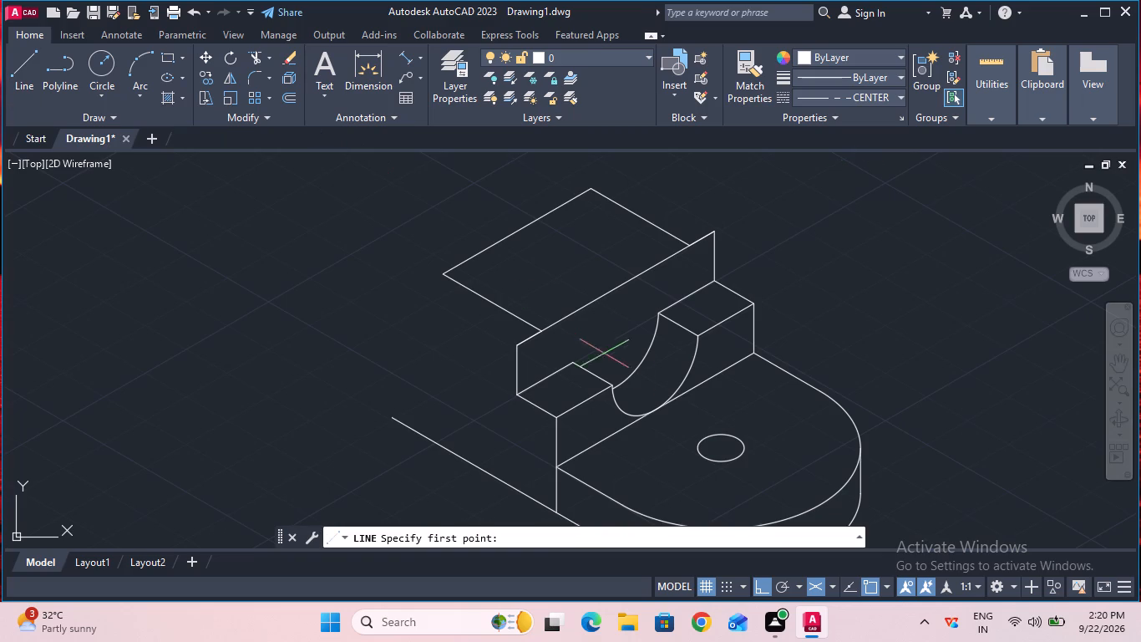
{"action": "left_click", "coordinate": [659, 410]}
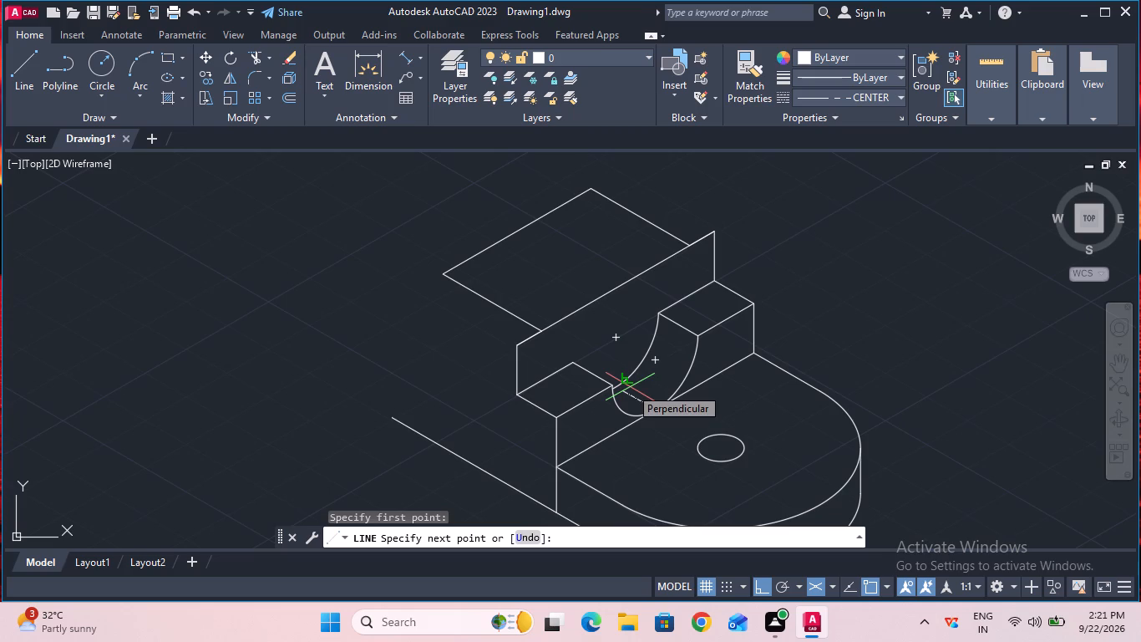
{"action": "type", "text": "12"}
{"action": "key", "text": "Return"}
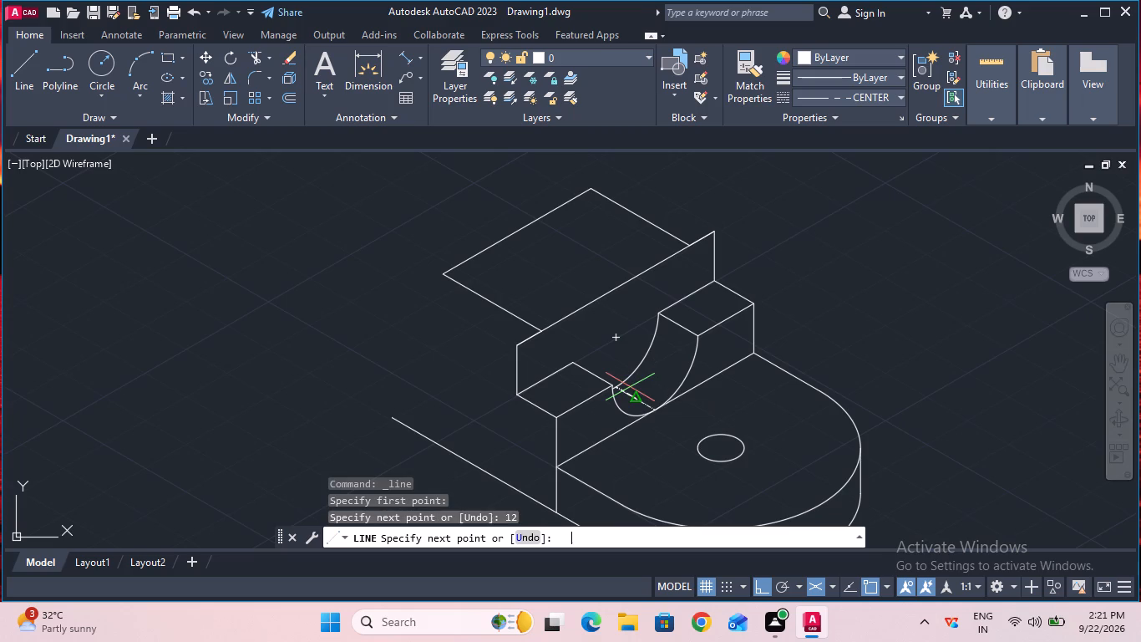
{"action": "key", "text": "Escape"}
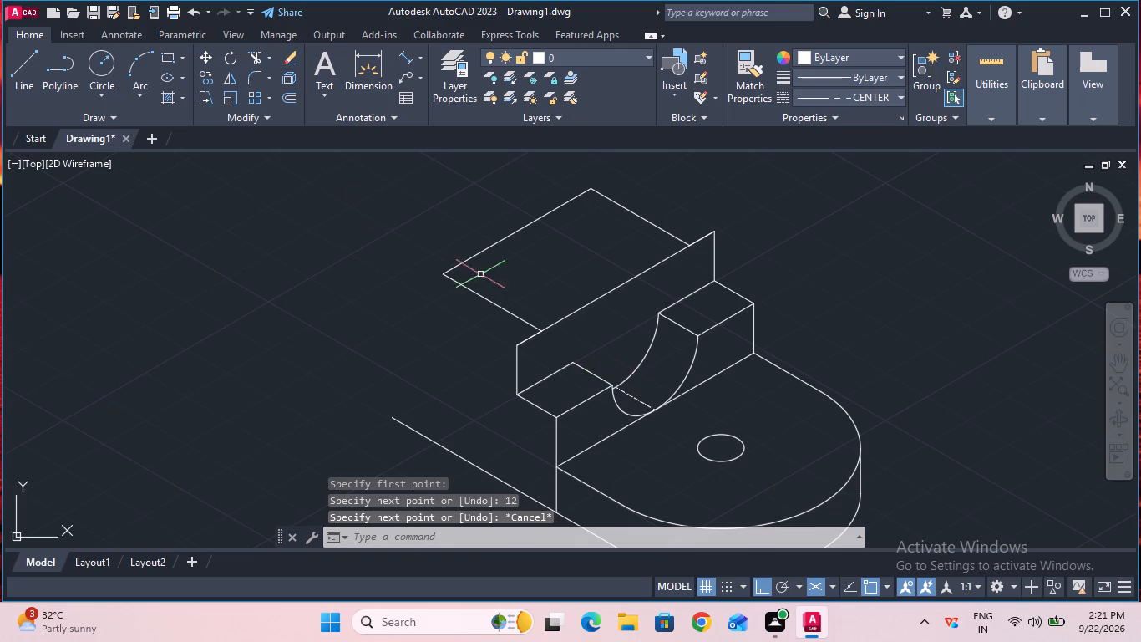
Draw a 26 mm vertical centre line upward in the right isoplane from the rear end of the 12 mm centre line.
{"action": "left_click", "coordinate": [36, 59]}
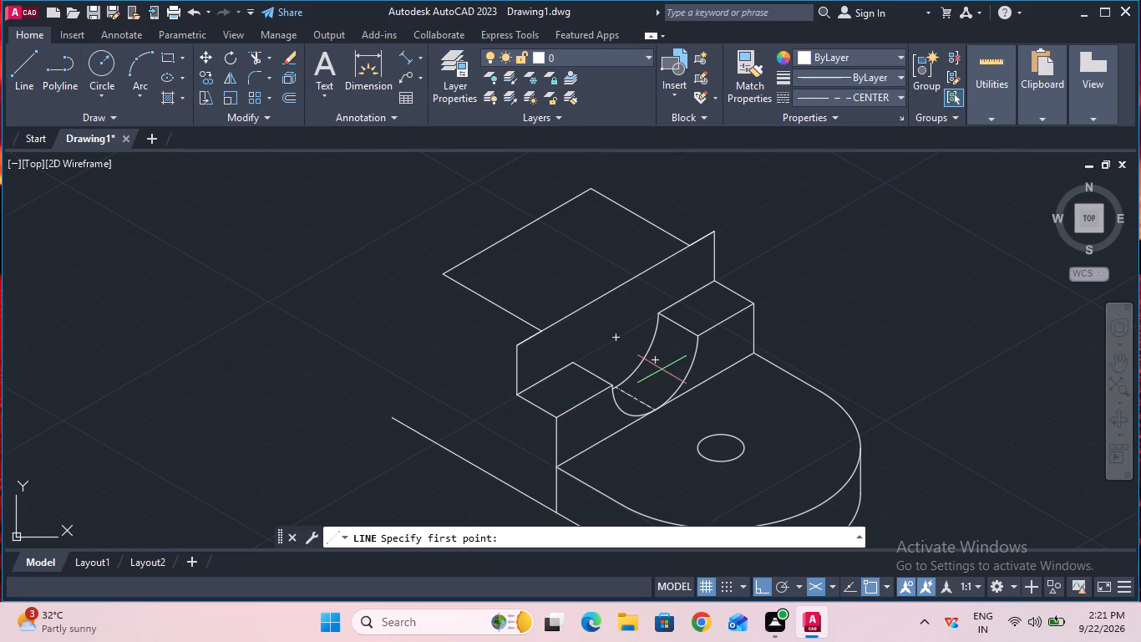
{"action": "scroll", "coordinate": [662, 369], "scroll_direction": "up", "scroll_amount": 4, "text": "ctrl"}
{"action": "scroll", "coordinate": [662, 369], "scroll_direction": "down", "scroll_amount": 2, "text": "ctrl"}
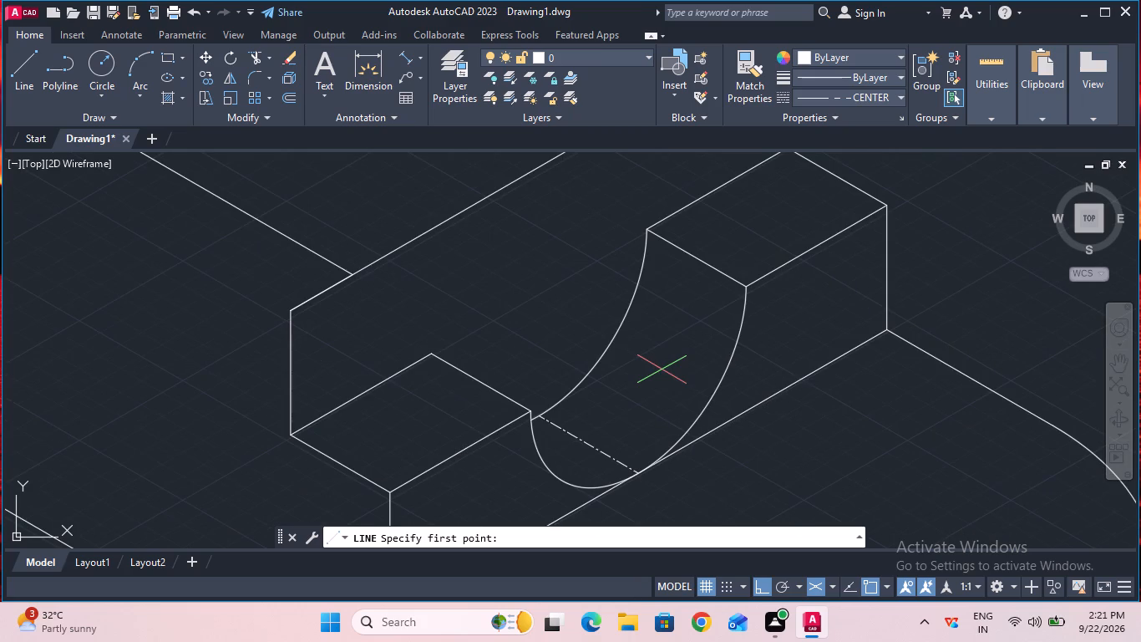
{"action": "left_click", "coordinate": [540, 417]}
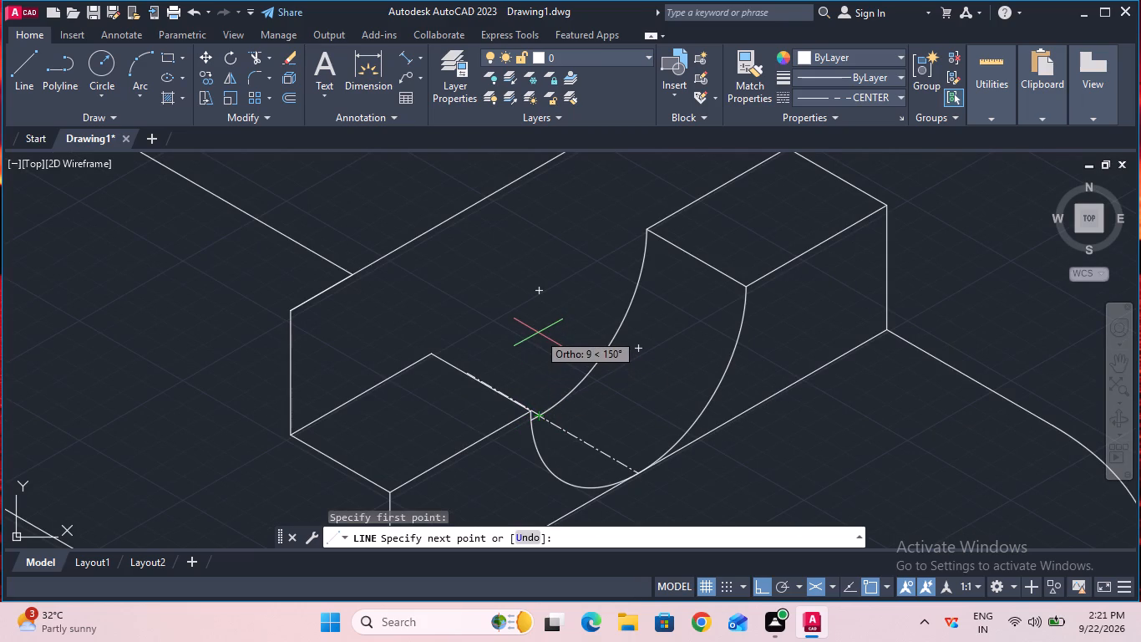
{"action": "key", "text": "F5"}
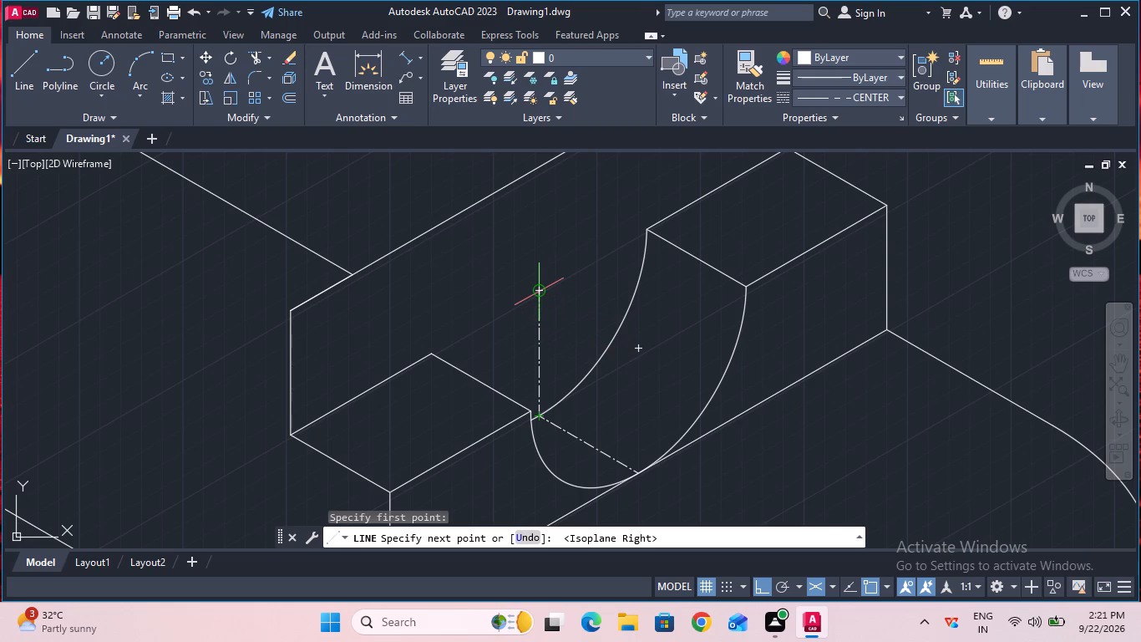
{"action": "type", "text": "26"}
{"action": "key", "text": "Return"}
{"action": "key", "text": "Escape"}
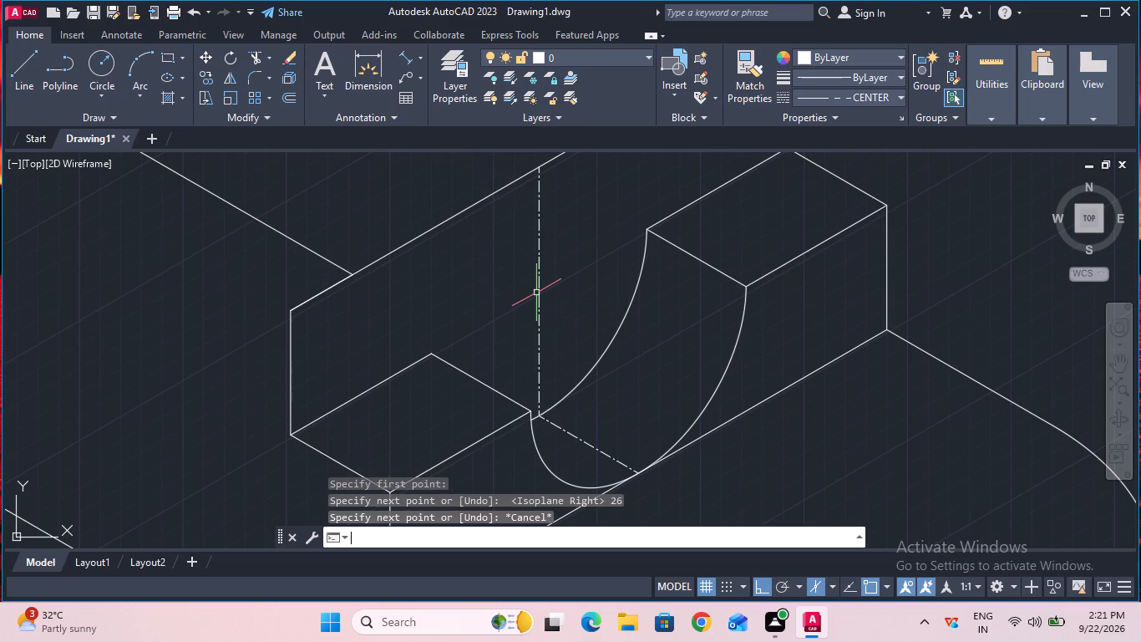
Draw a 30 mm centre line rearward in the left isoplane from the top of the vertical centre line.
{"action": "scroll", "coordinate": [536, 293], "scroll_direction": "down", "scroll_amount": 2, "text": "ctrl"}
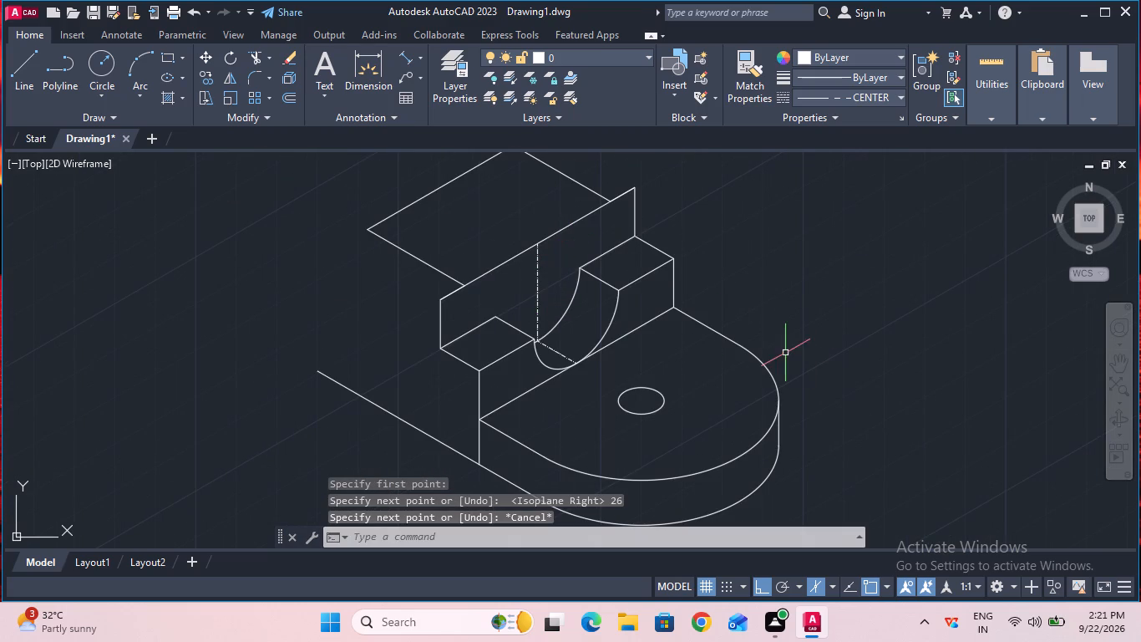
{"action": "left_click", "coordinate": [1108, 364]}
{"action": "left_click_drag", "start_coordinate": [749, 313], "coordinate": [761, 342]}
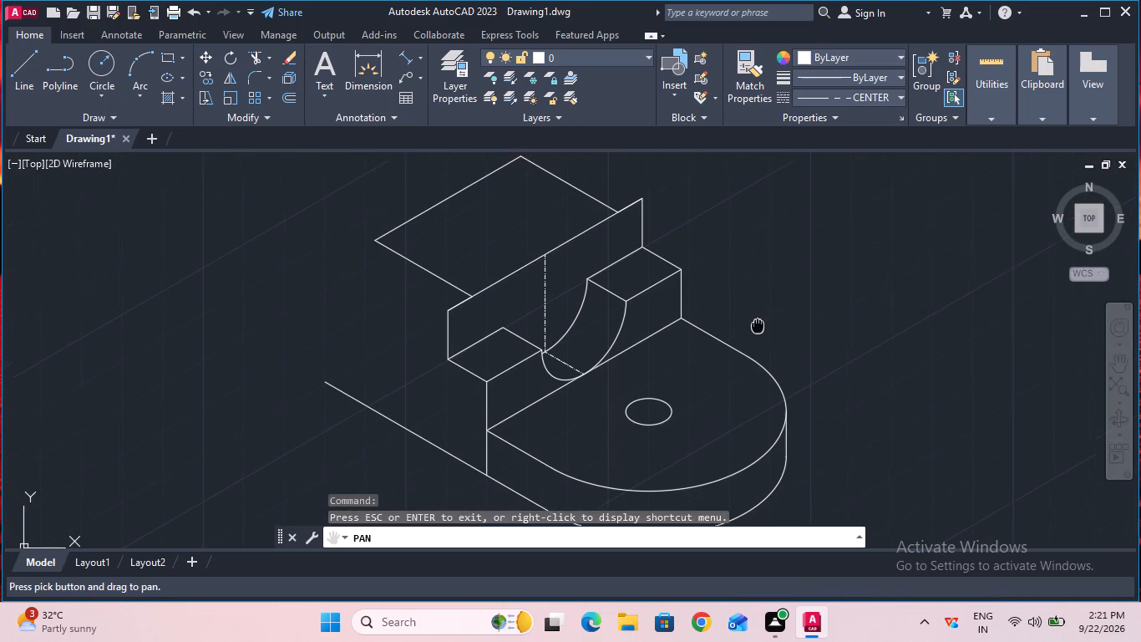
{"action": "left_click_drag", "start_coordinate": [761, 342], "coordinate": [768, 376]}
{"action": "key", "text": "Escape"}
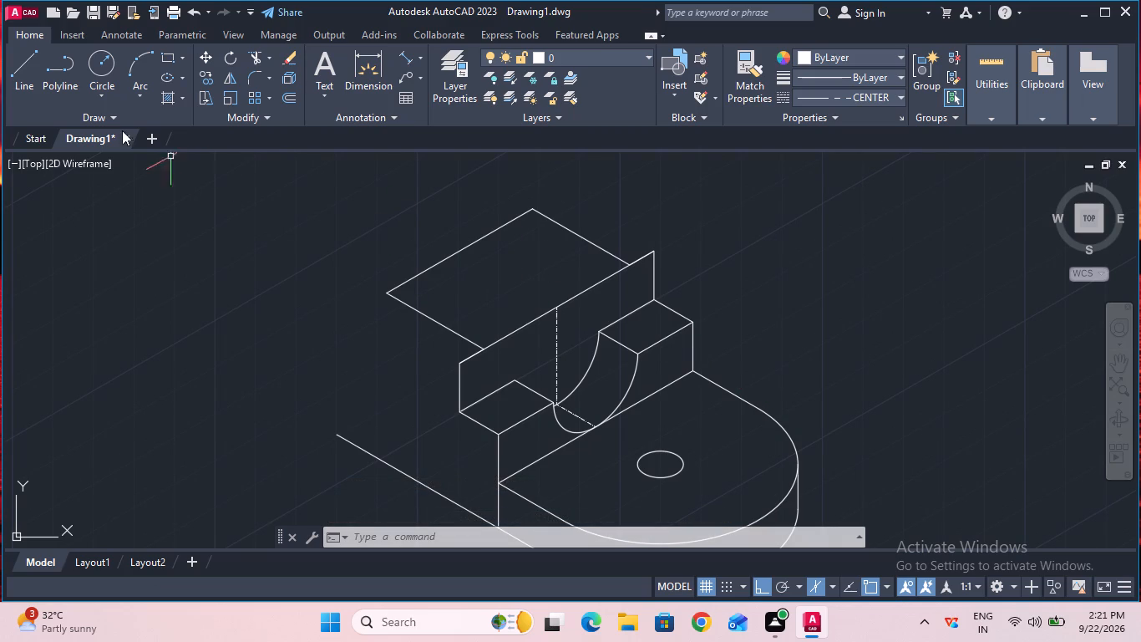
{"action": "left_click", "coordinate": [34, 84]}
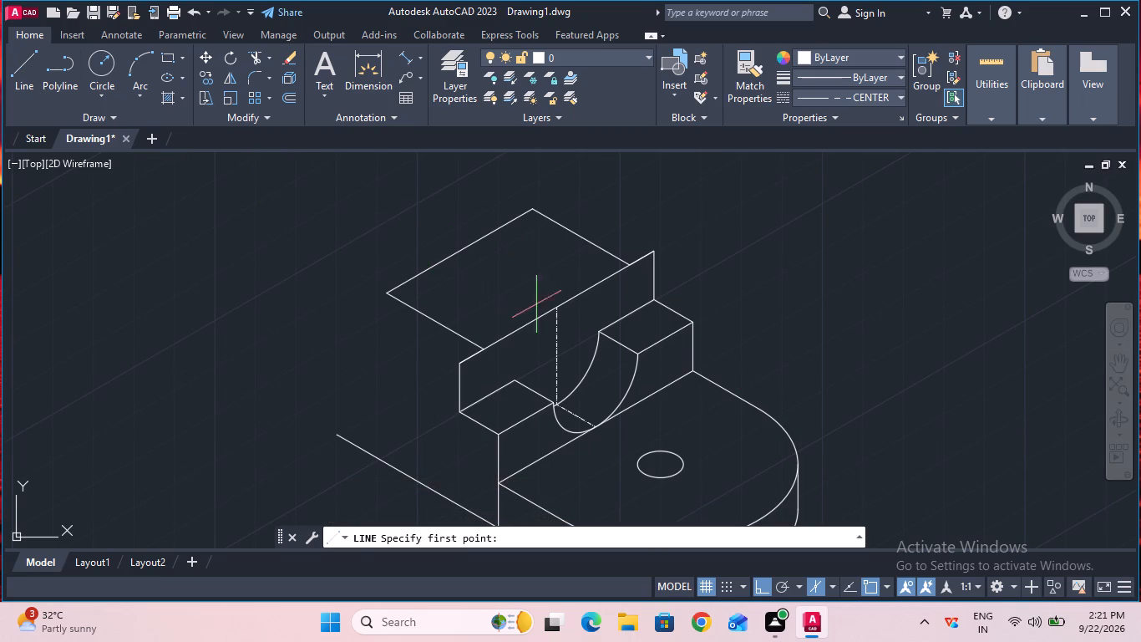
{"action": "left_click", "coordinate": [552, 305]}
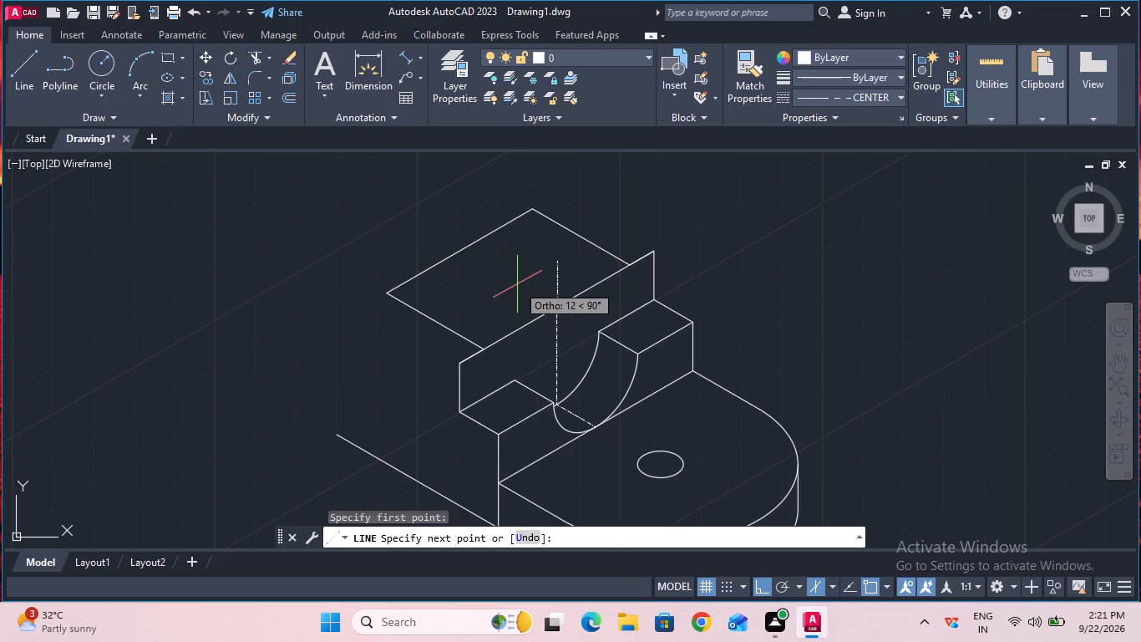
{"action": "key", "text": "F5"}
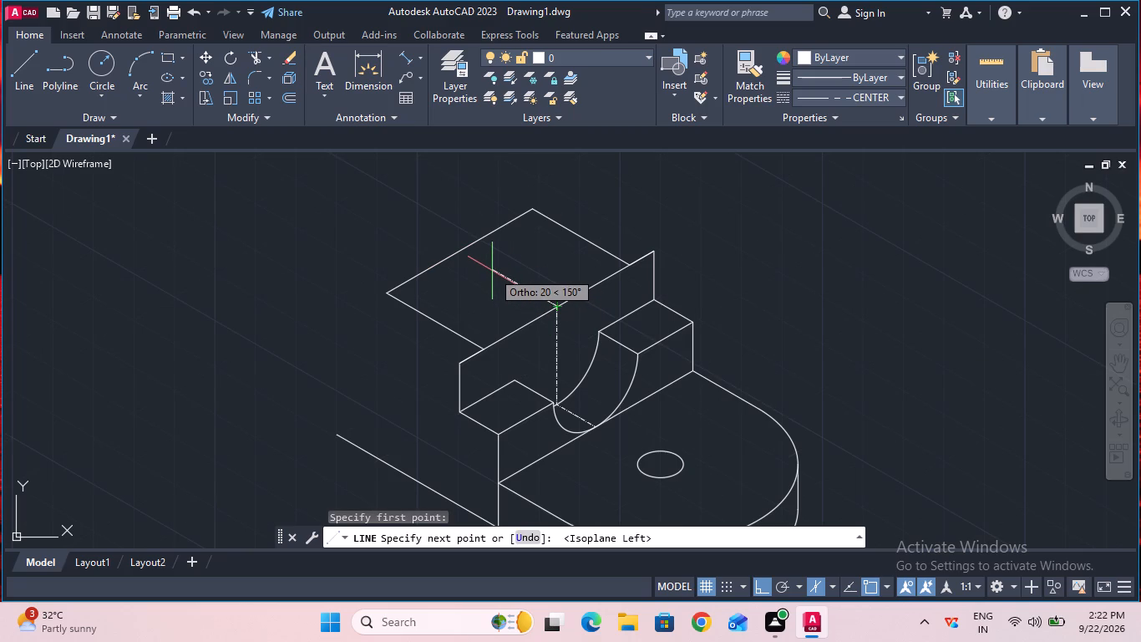
{"action": "type", "text": "30"}
{"action": "key", "text": "Return"}
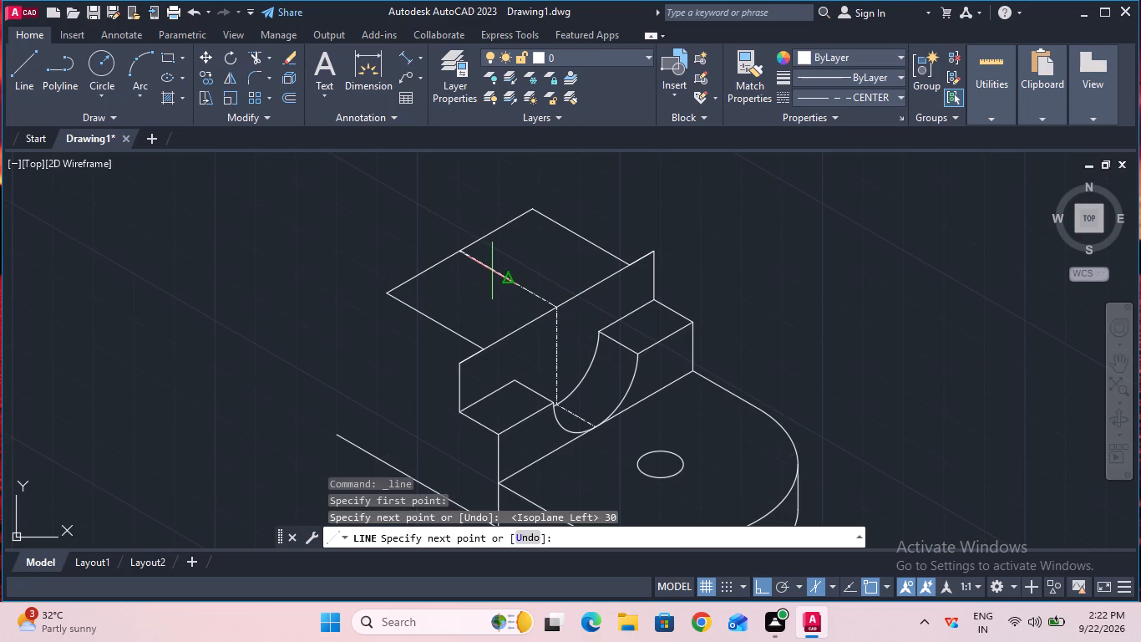
{"action": "key", "text": "Escape"}
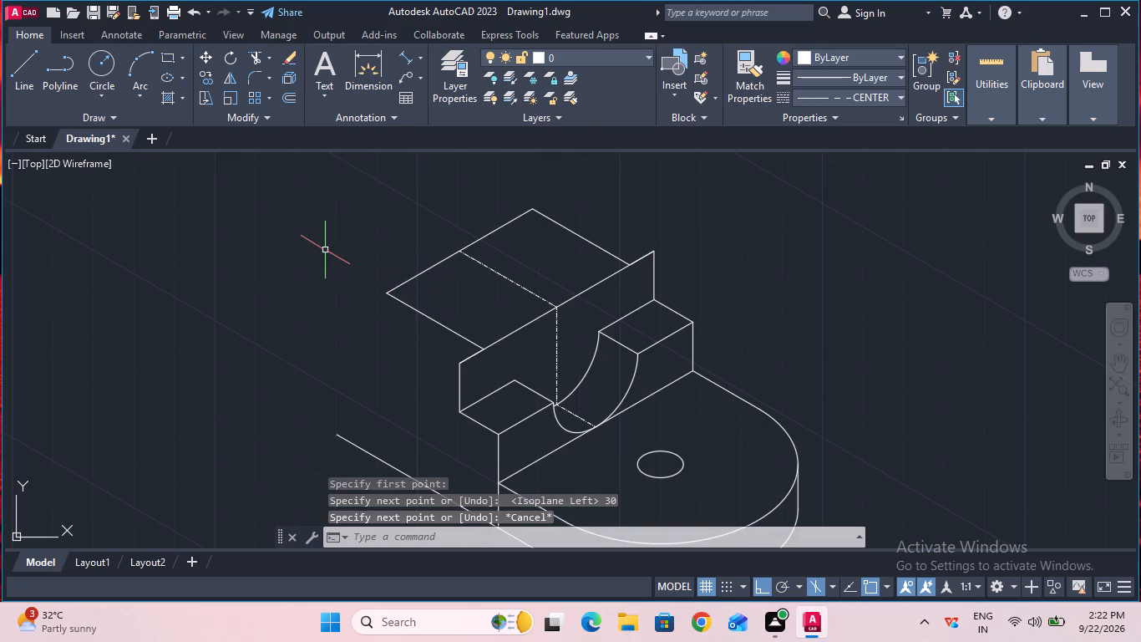
Draw a centre line in the top isoplane from the near 30 mm edge's midpoint to the 30 mm centre line's midpoint.
{"action": "left_click", "coordinate": [13, 90]}
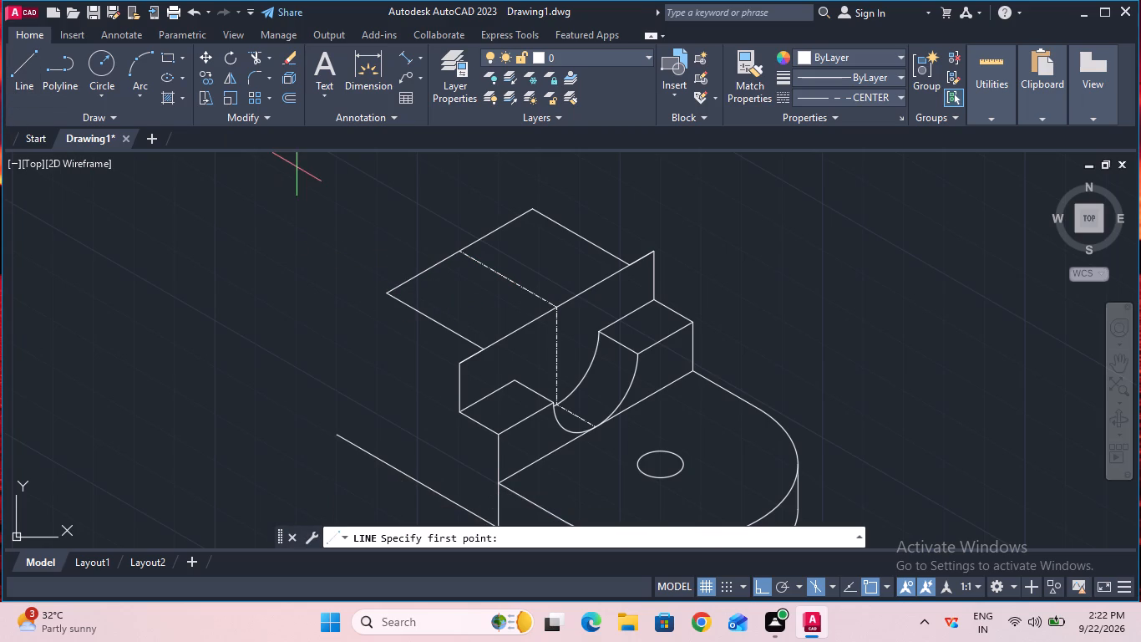
{"action": "left_click", "coordinate": [432, 318]}
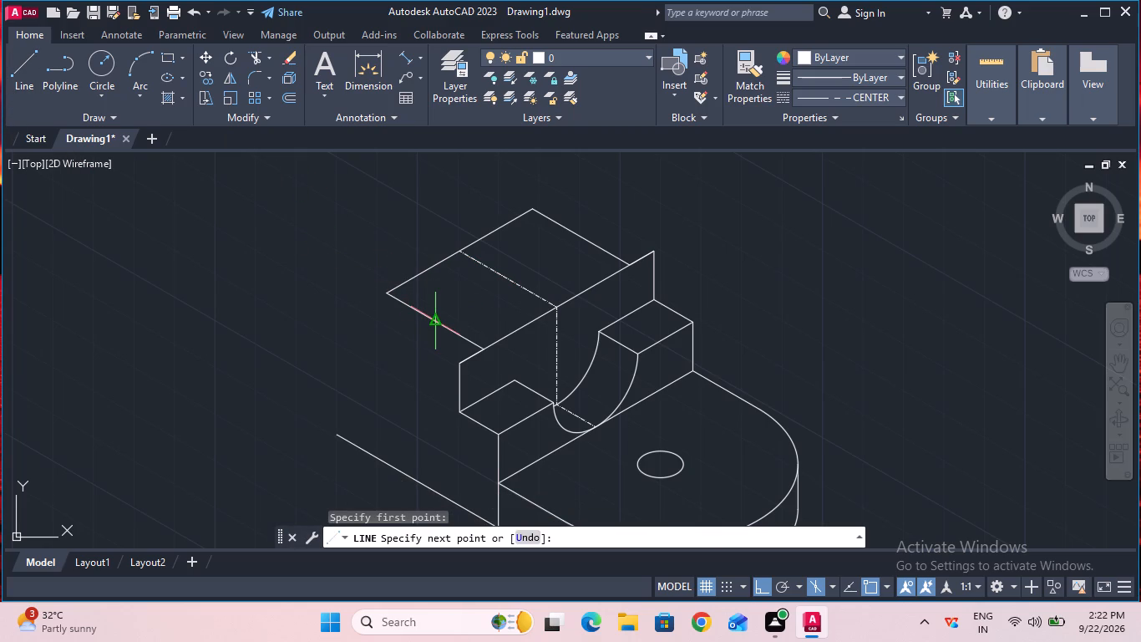
{"action": "key", "text": "F5"}
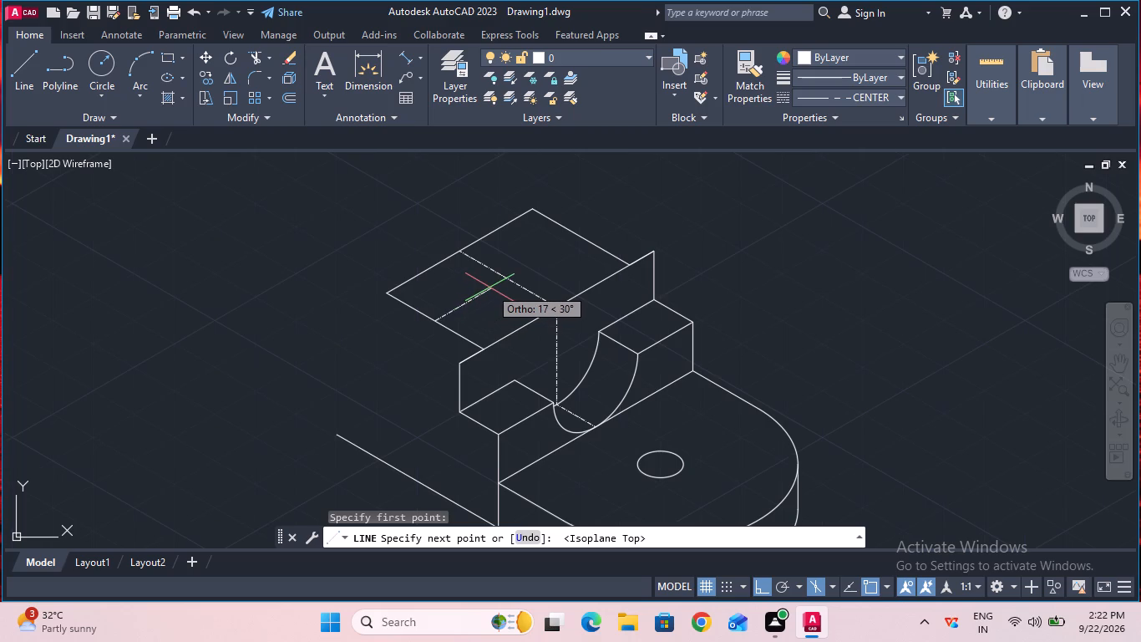
{"action": "left_click", "coordinate": [505, 278]}
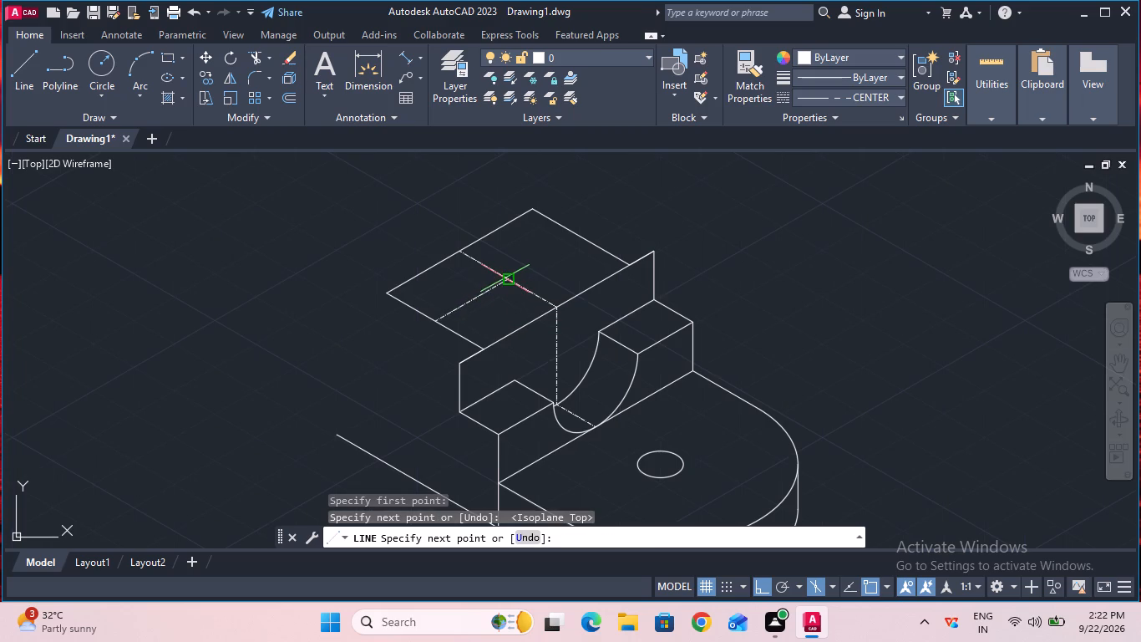
{"action": "key", "text": "Escape"}
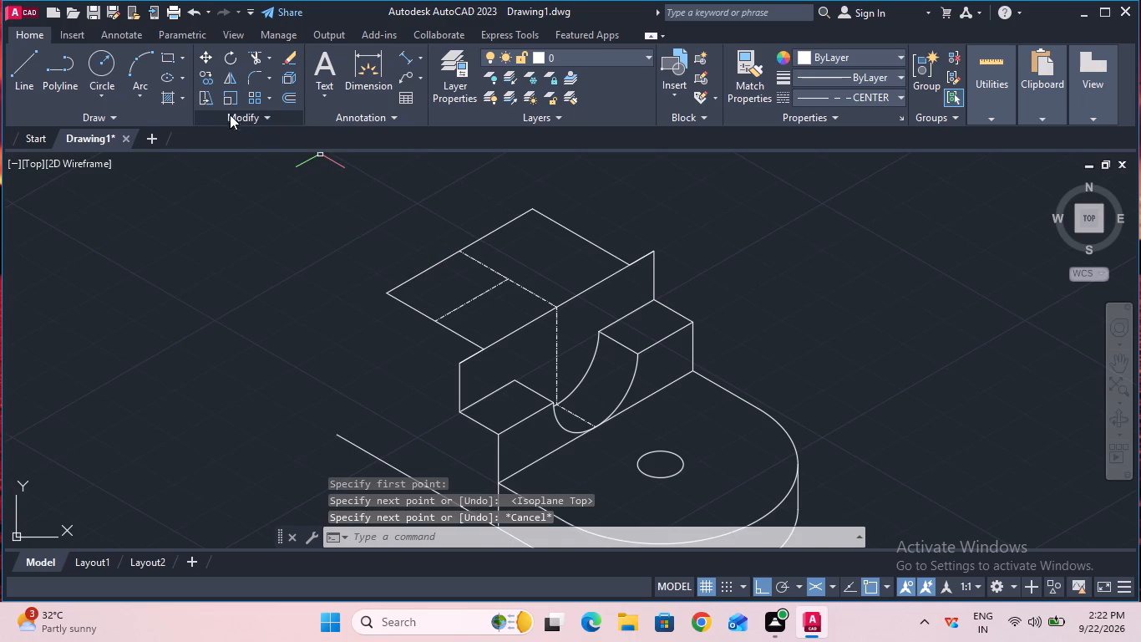
Extend the crosswise centre line to the far 30 mm edge of the rear top face.
{"action": "left_click", "coordinate": [268, 57]}
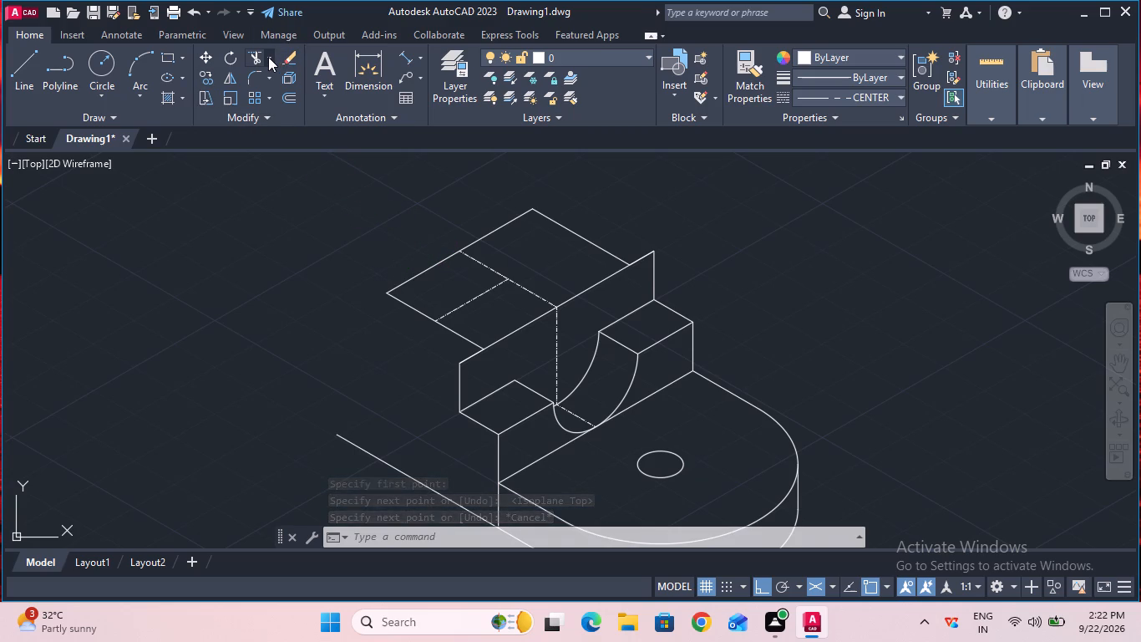
{"action": "left_click", "coordinate": [270, 110]}
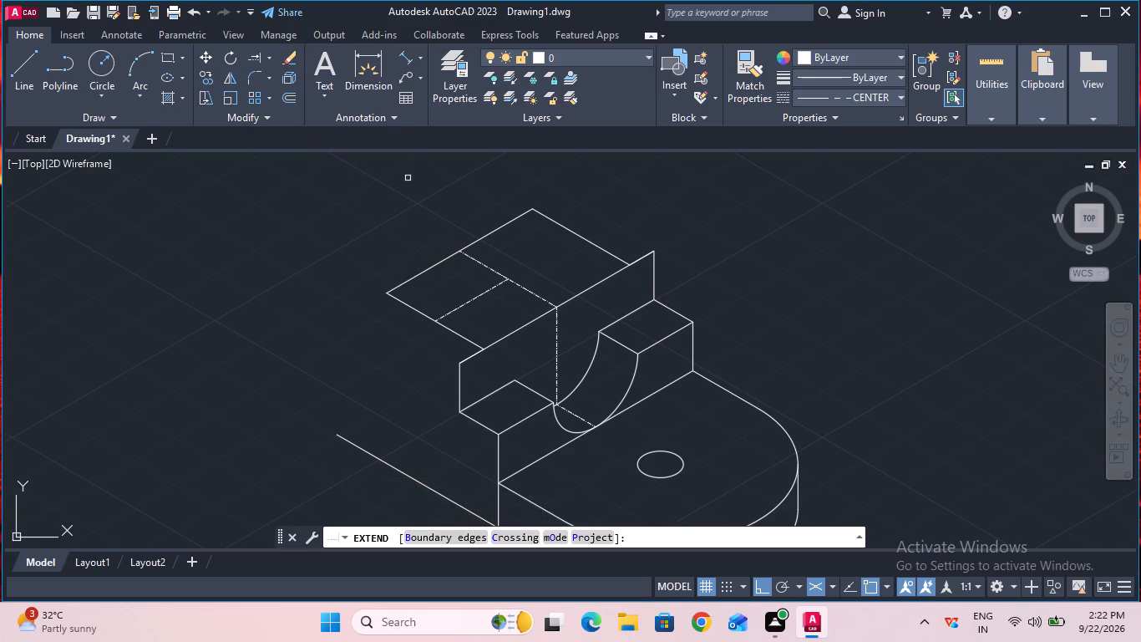
{"action": "left_click", "coordinate": [480, 292]}
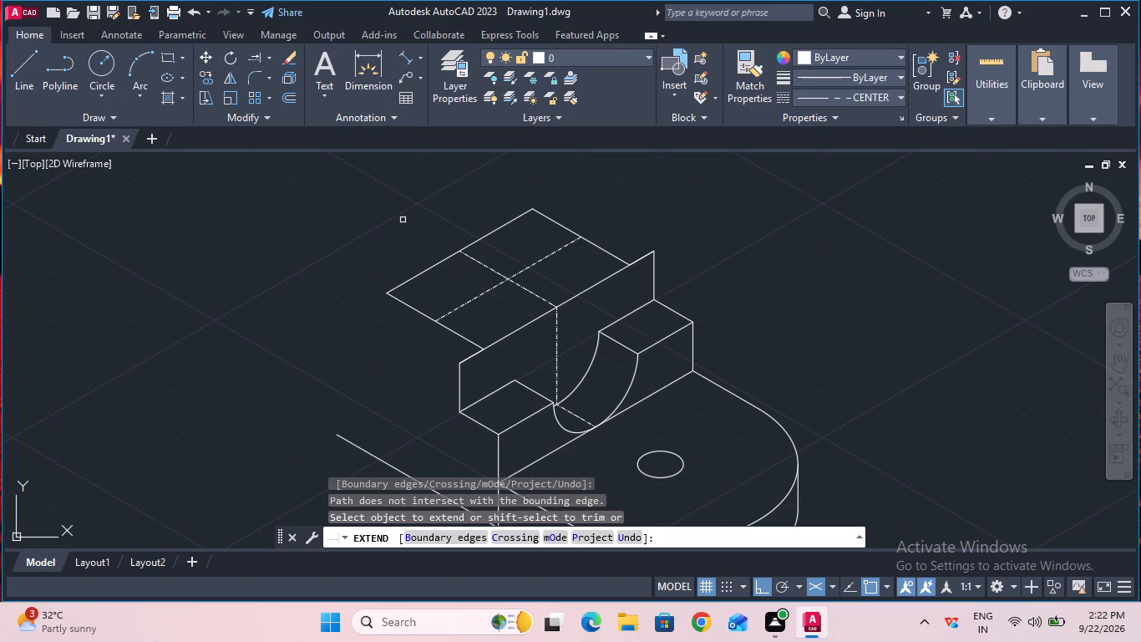
Draw a 9 mm radius isocircle in the top isoplane, centred where the rear top face's centre lines cross.
{"action": "key", "text": "Escape"}
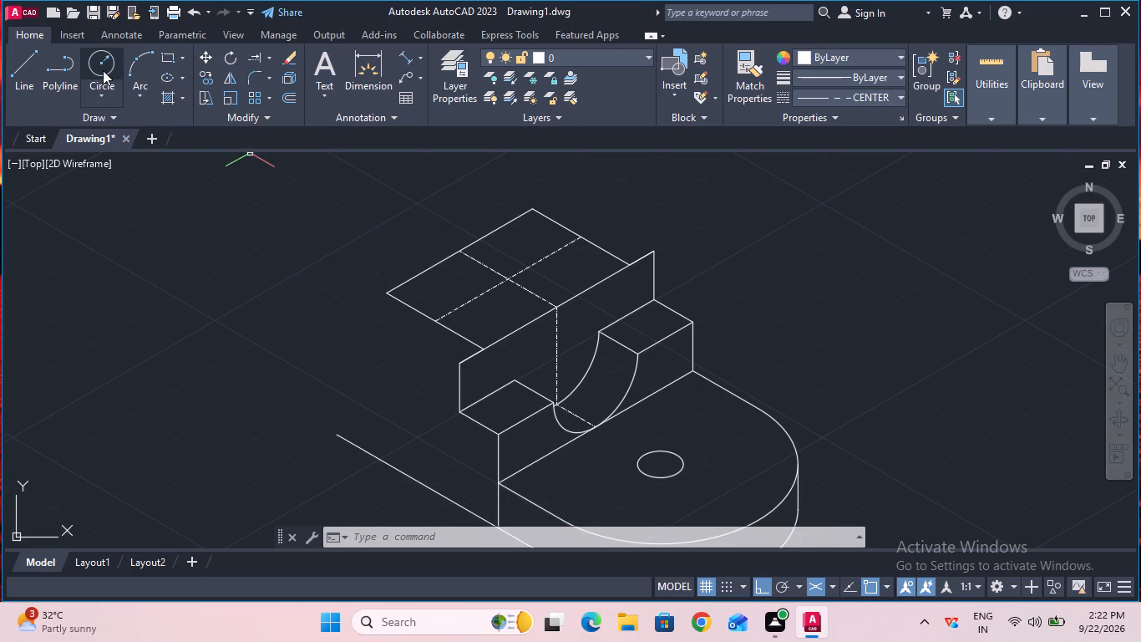
{"action": "type", "text": "ell"}
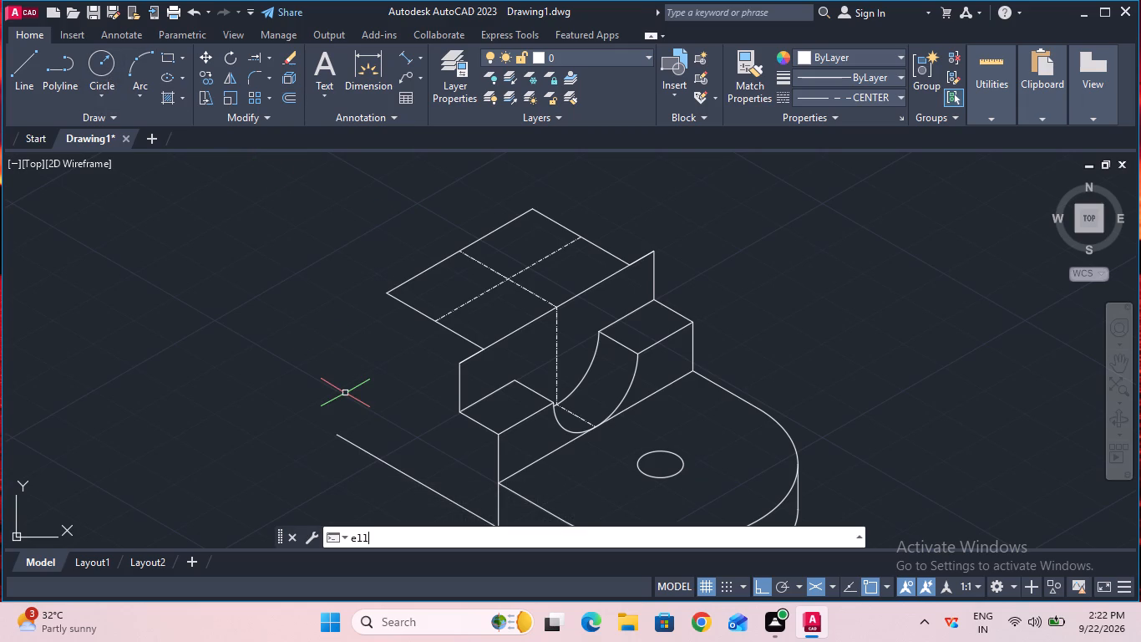
{"action": "left_click", "coordinate": [378, 378]}
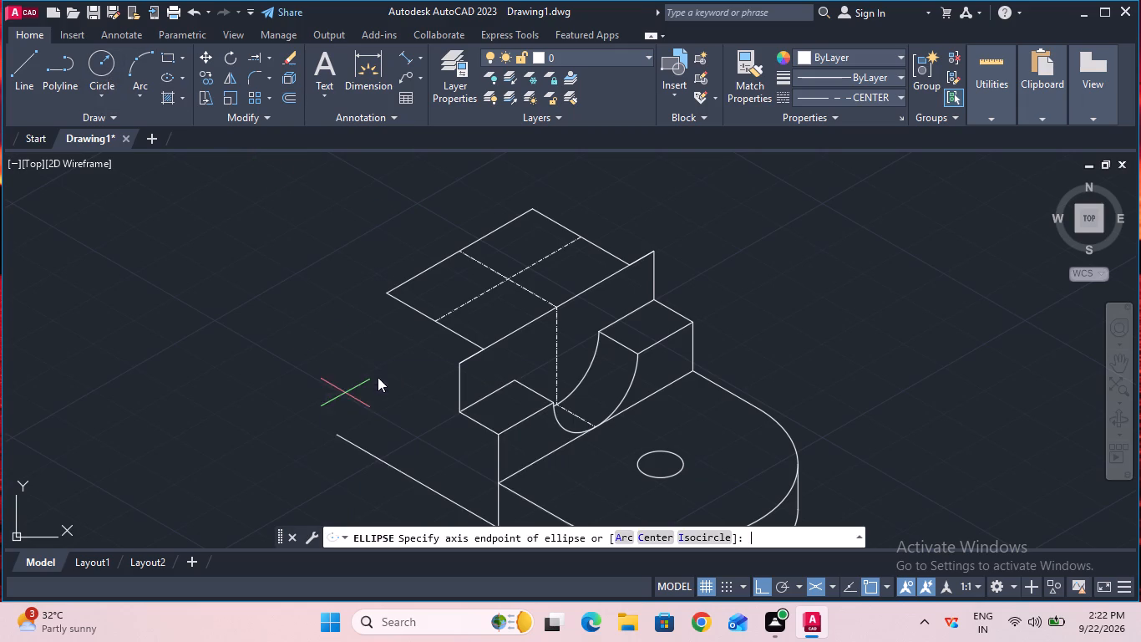
{"action": "left_click", "coordinate": [705, 538]}
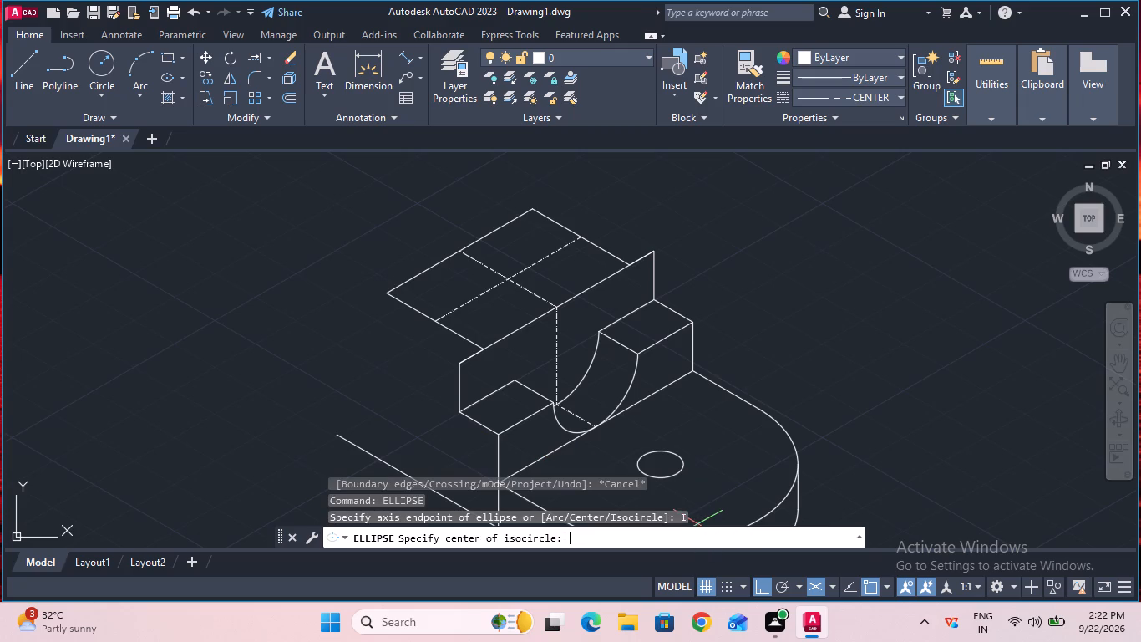
{"action": "left_click", "coordinate": [505, 279]}
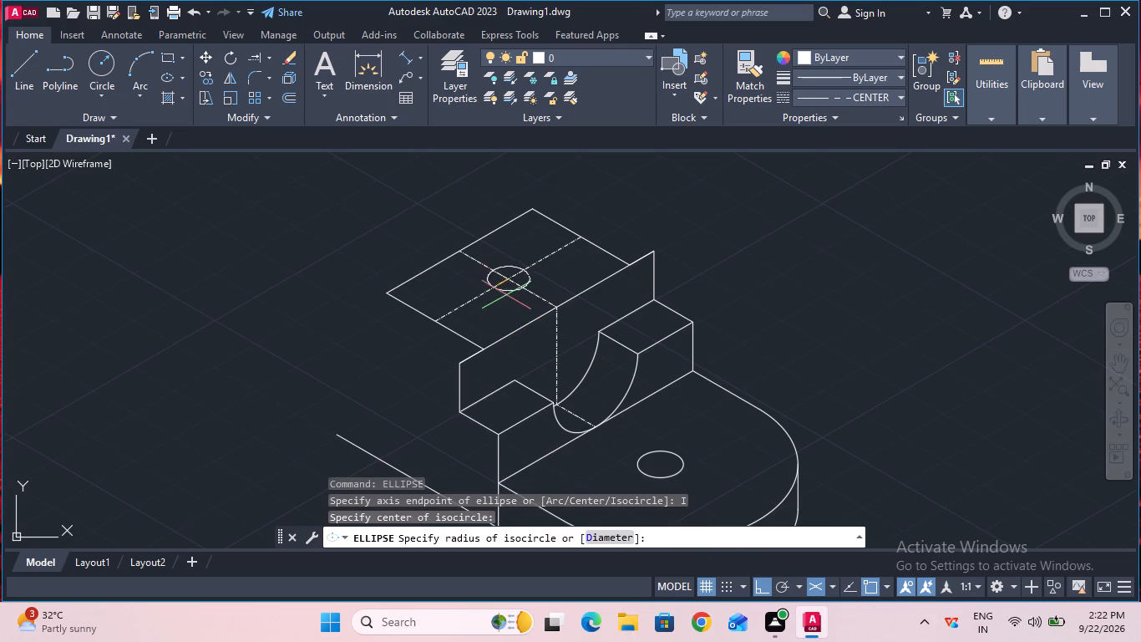
{"action": "key", "text": "9"}
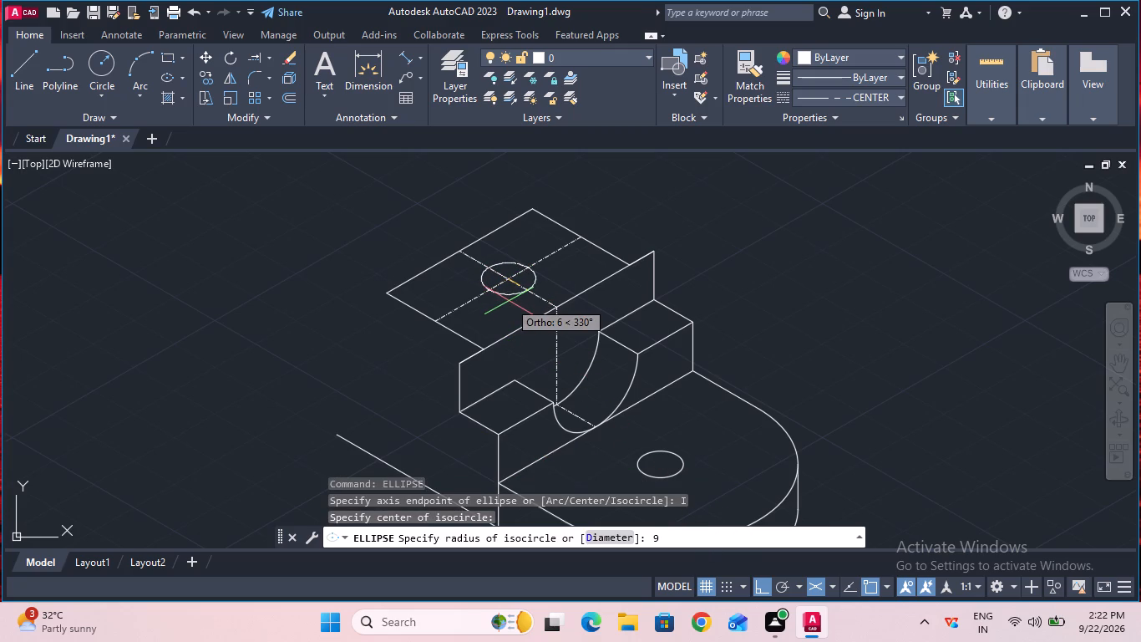
{"action": "key", "text": "Return"}
{"action": "key", "text": "Escape"}
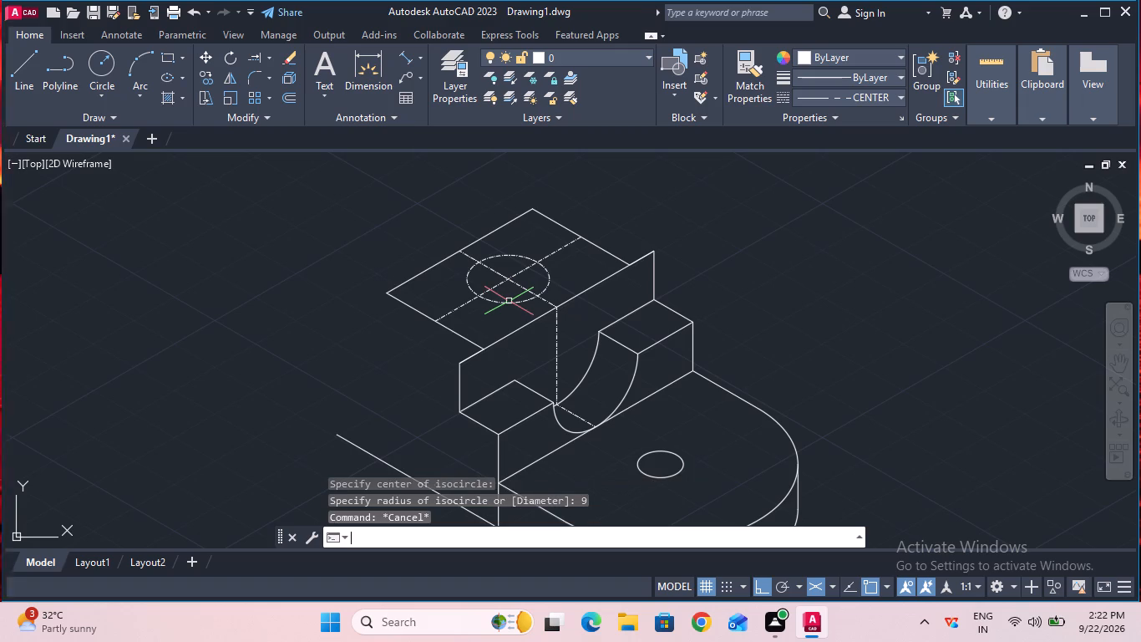
Change the linetype of the isocircle on the rear top face to ByBlock.
{"action": "left_click", "coordinate": [502, 301]}
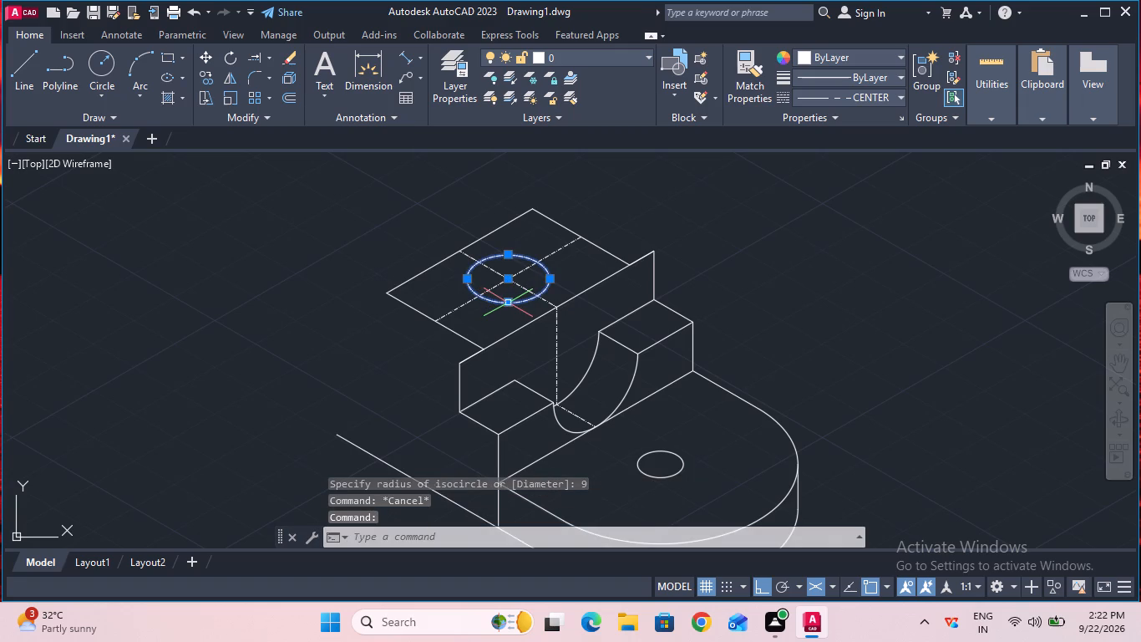
{"action": "type", "text": "pr"}
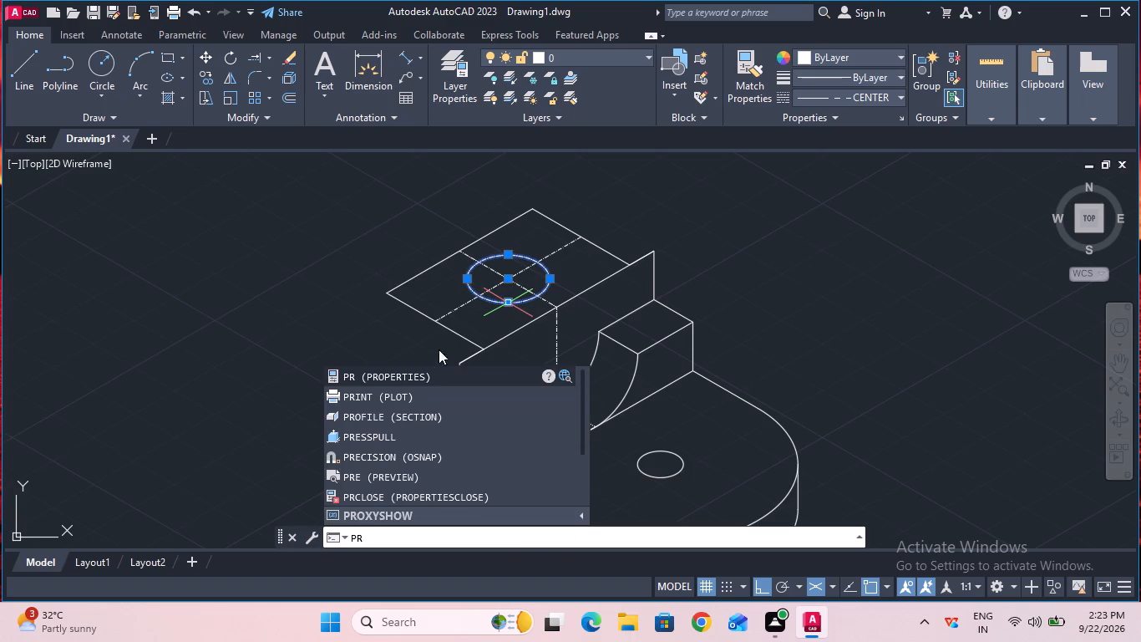
{"action": "left_click", "coordinate": [423, 365]}
{"action": "left_click", "coordinate": [424, 374]}
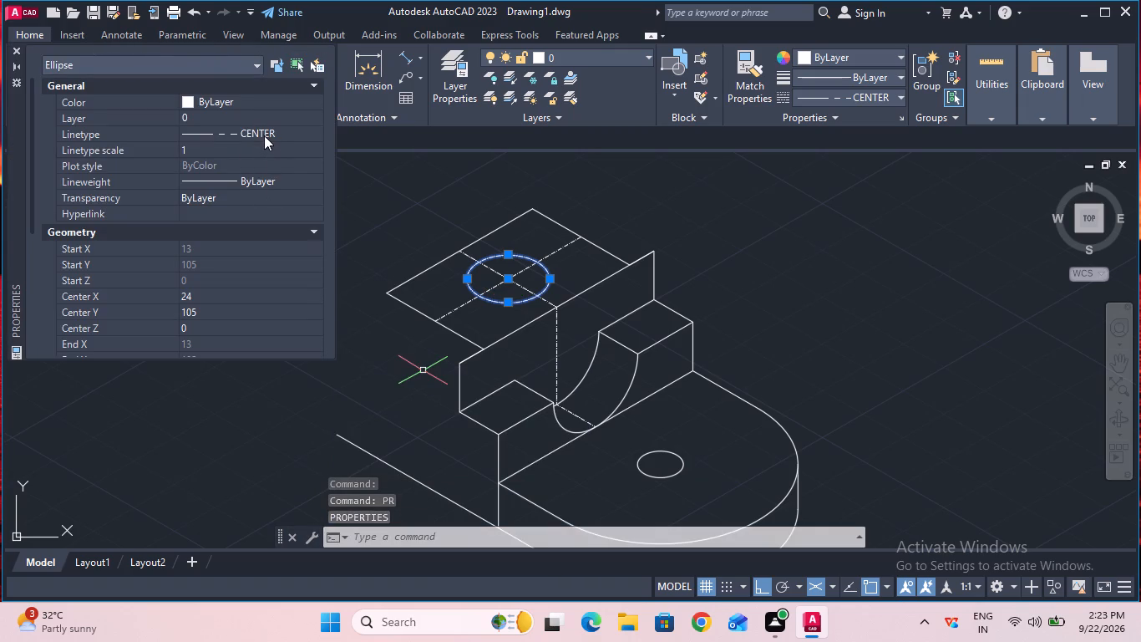
{"action": "left_click", "coordinate": [264, 135]}
{"action": "left_click", "coordinate": [264, 135]}
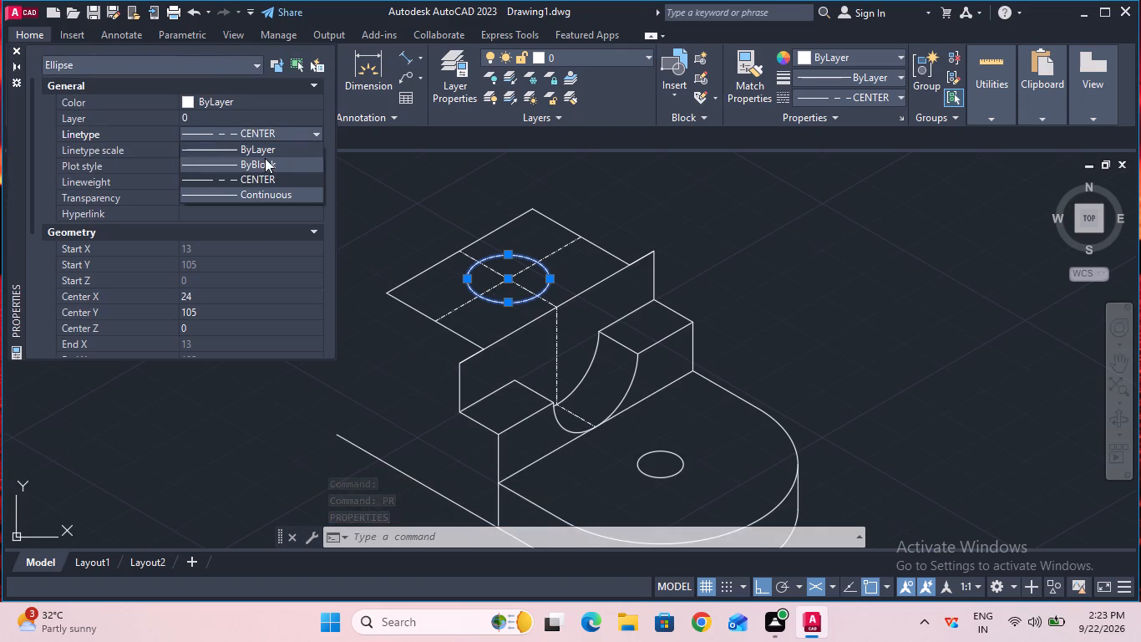
{"action": "left_click", "coordinate": [267, 170]}
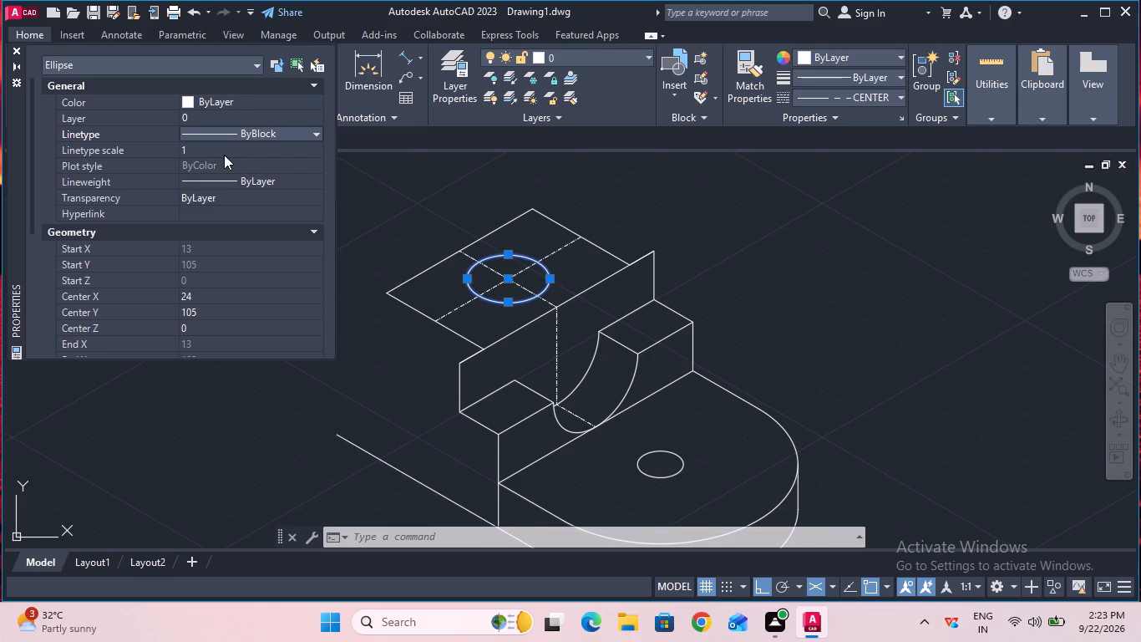
{"action": "left_click", "coordinate": [15, 47]}
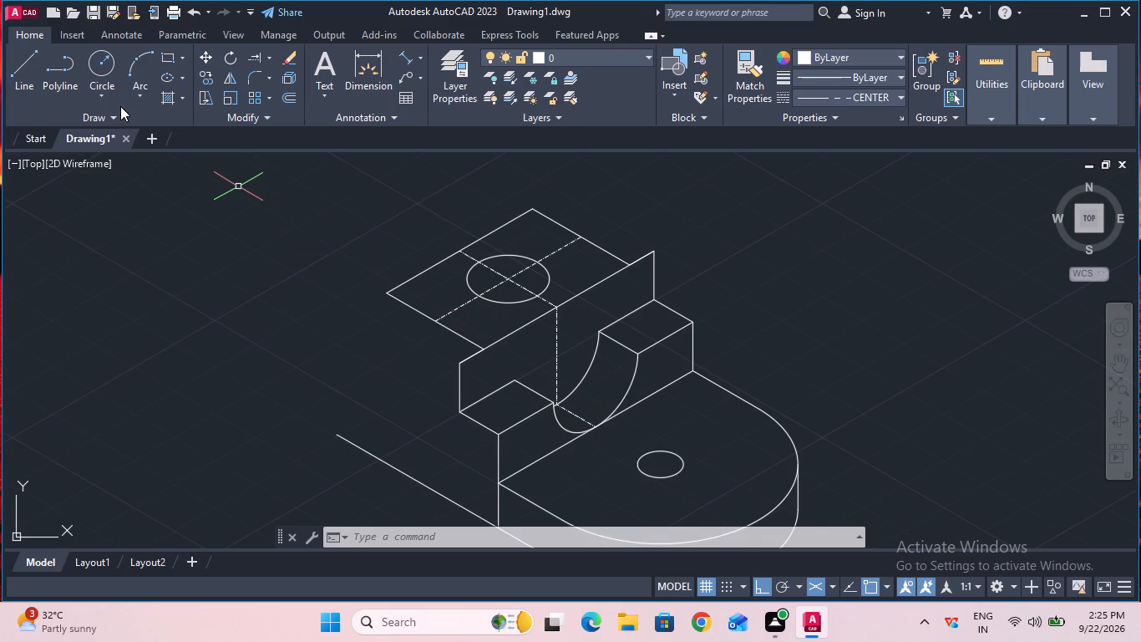
Switch to the right isoplane and set the current linetype for new objects to ByBlock.
{"action": "left_click", "coordinate": [17, 74]}
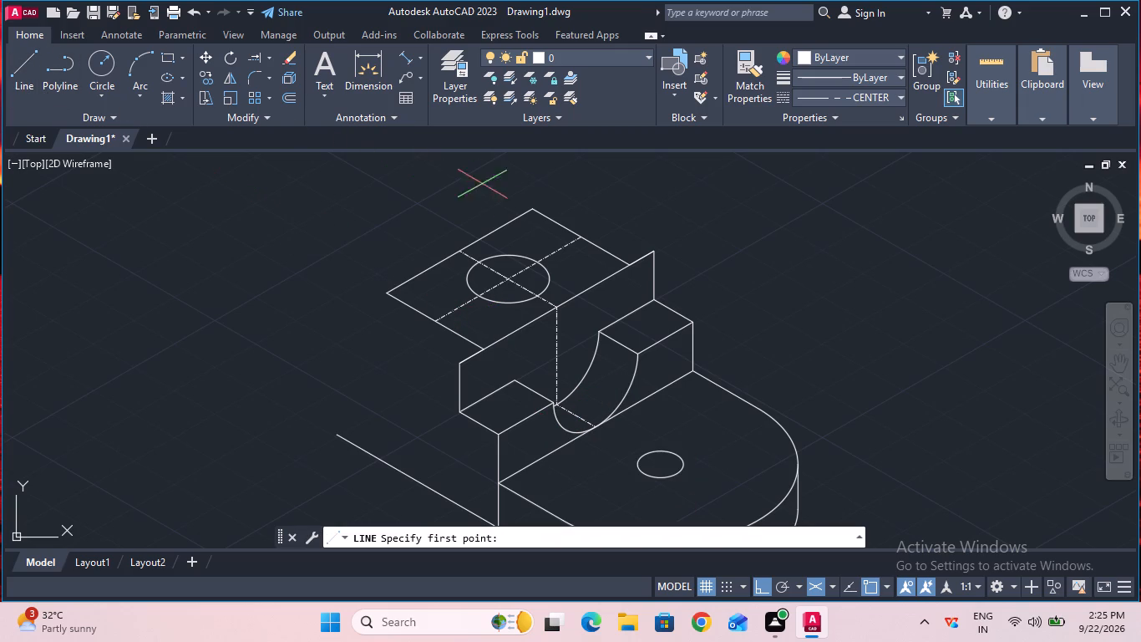
{"action": "scroll", "coordinate": [535, 208], "scroll_direction": "down", "scroll_amount": 1, "text": "ctrl"}
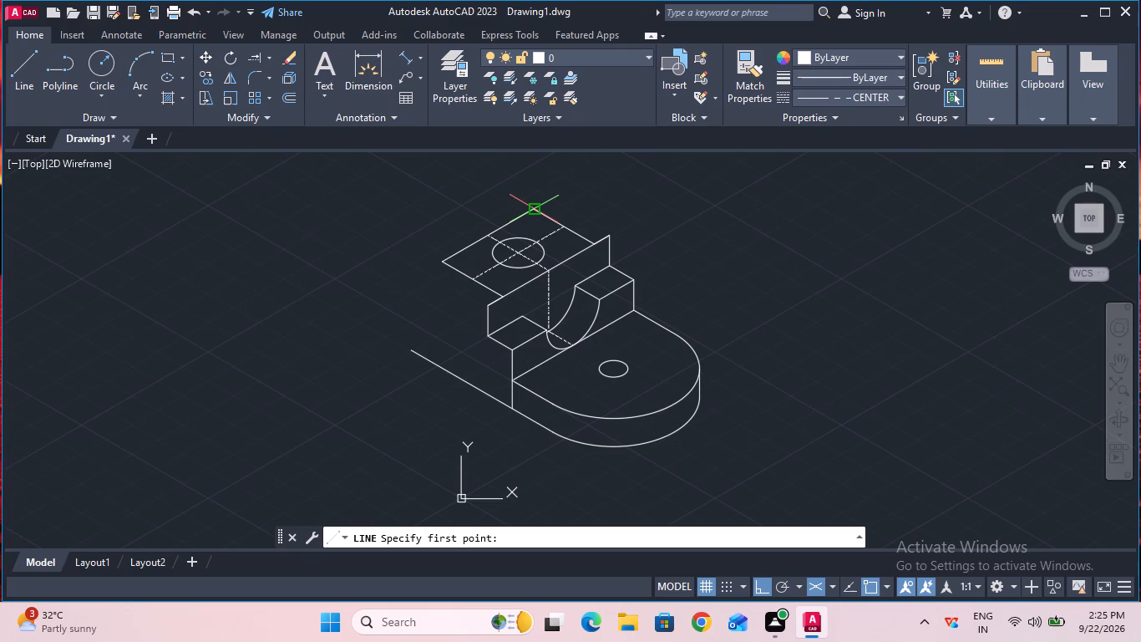
{"action": "left_click", "coordinate": [535, 206]}
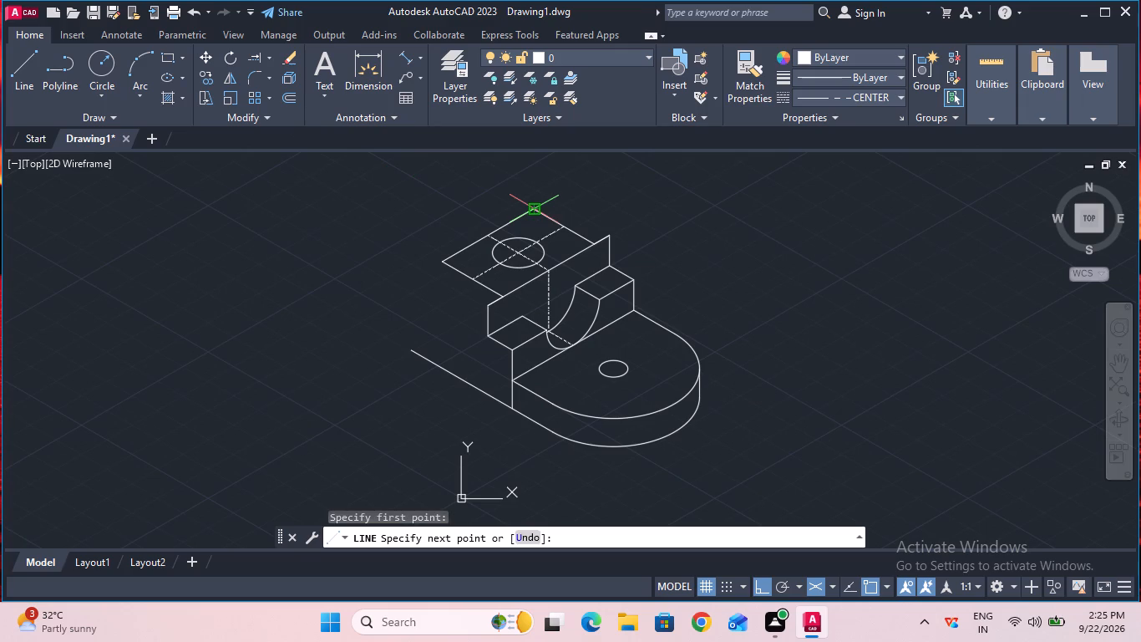
{"action": "key", "text": "F5"}
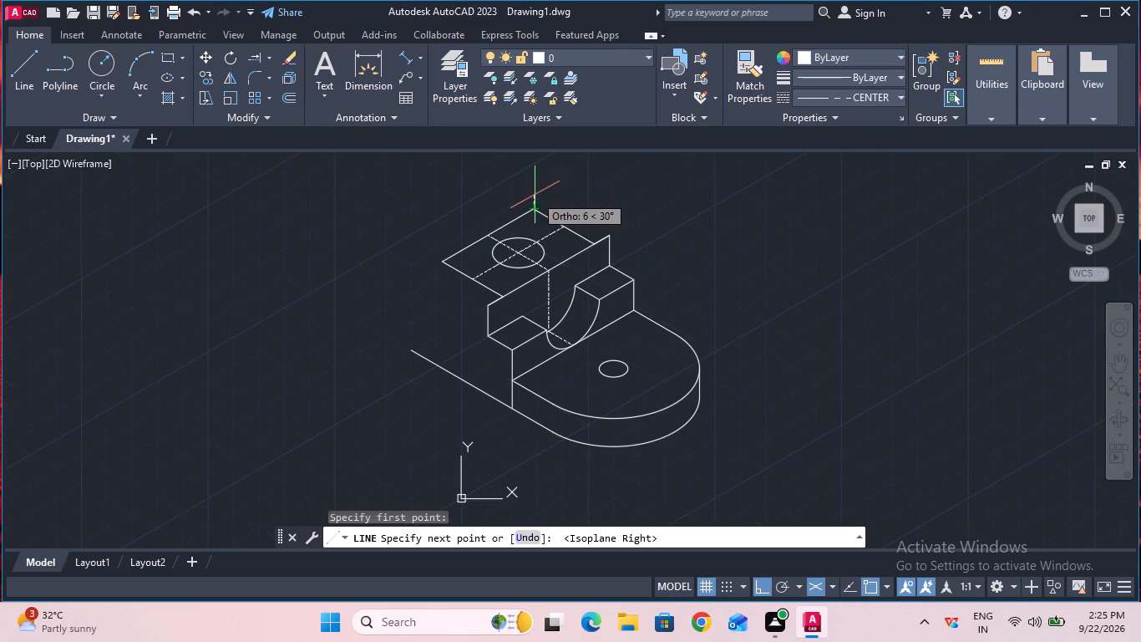
{"action": "key", "text": "Escape"}
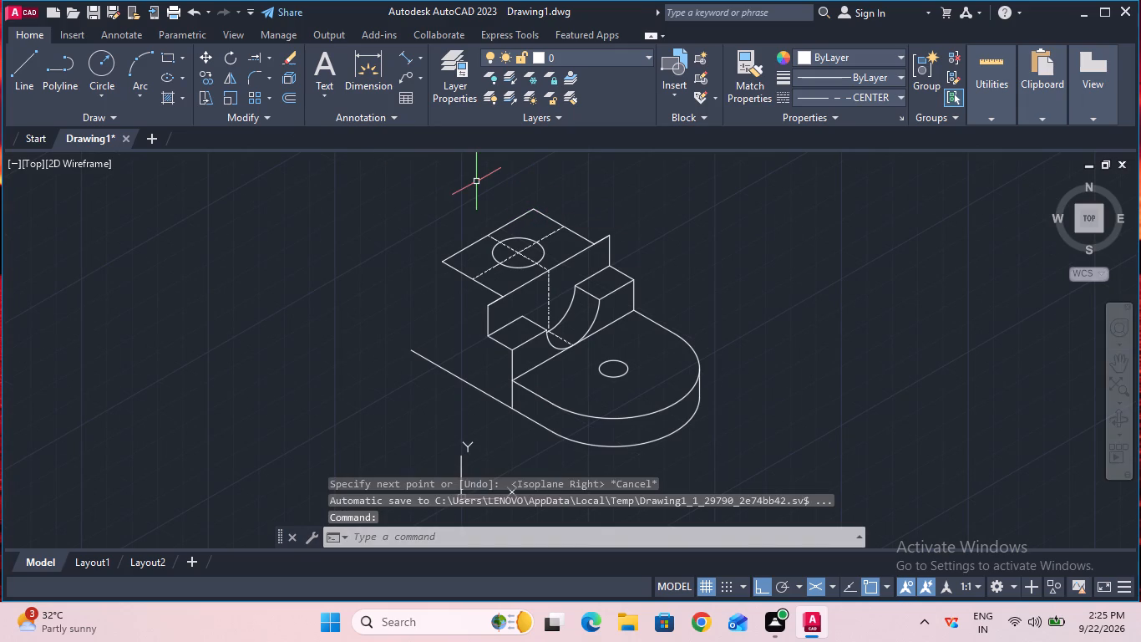
{"action": "left_click", "coordinate": [812, 99]}
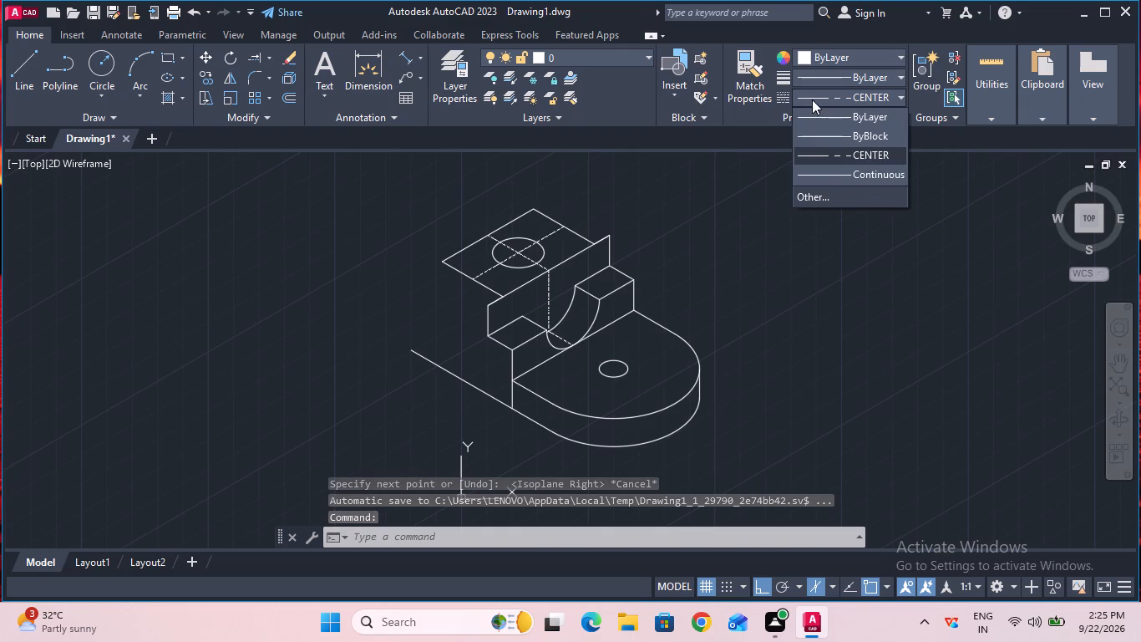
{"action": "left_click", "coordinate": [814, 135]}
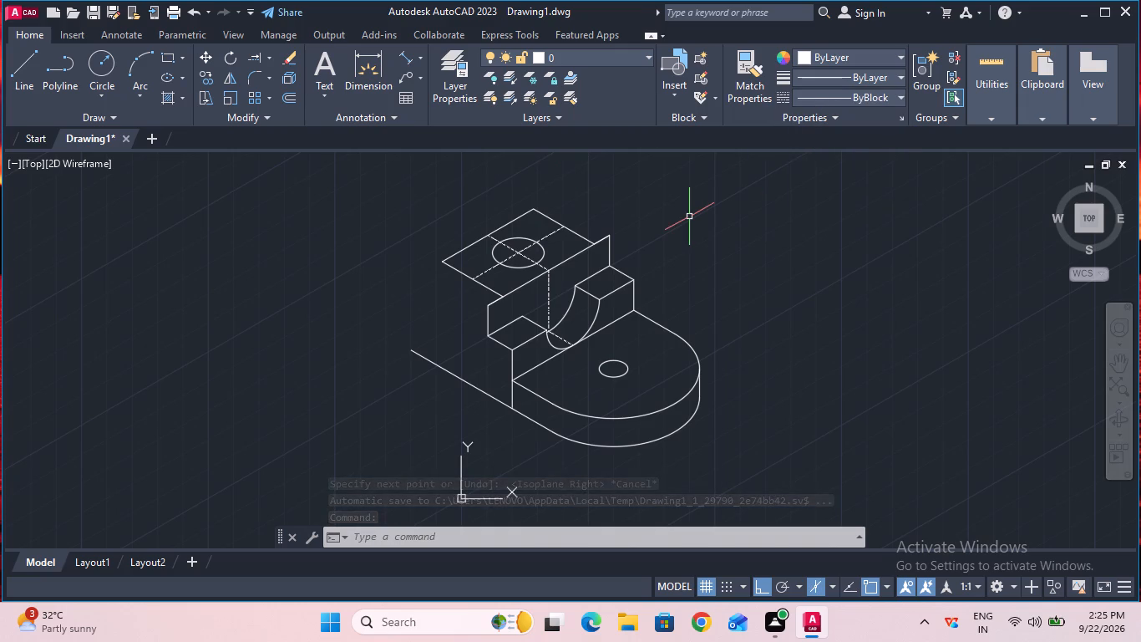
Draw a 6 mm vertical line upward from the far rear corner of the rear top face.
{"action": "scroll", "coordinate": [689, 217], "scroll_direction": "down", "scroll_amount": 2, "text": "ctrl"}
{"action": "scroll", "coordinate": [689, 217], "scroll_direction": "right", "scroll_amount": 1}
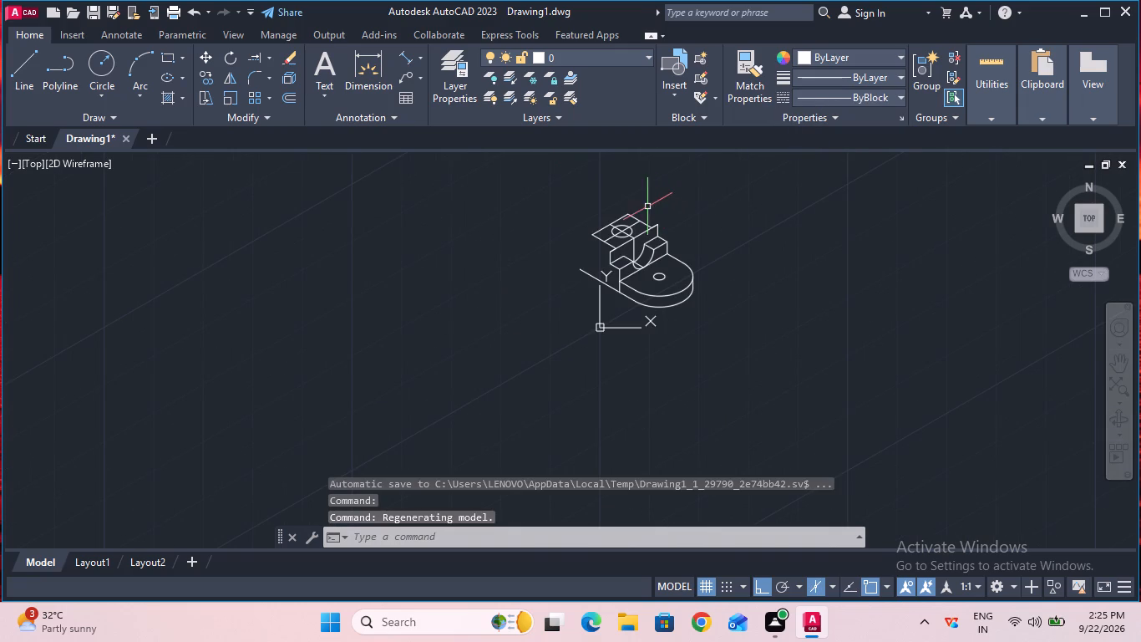
{"action": "scroll", "coordinate": [629, 201], "scroll_direction": "up", "scroll_amount": 3, "text": "ctrl"}
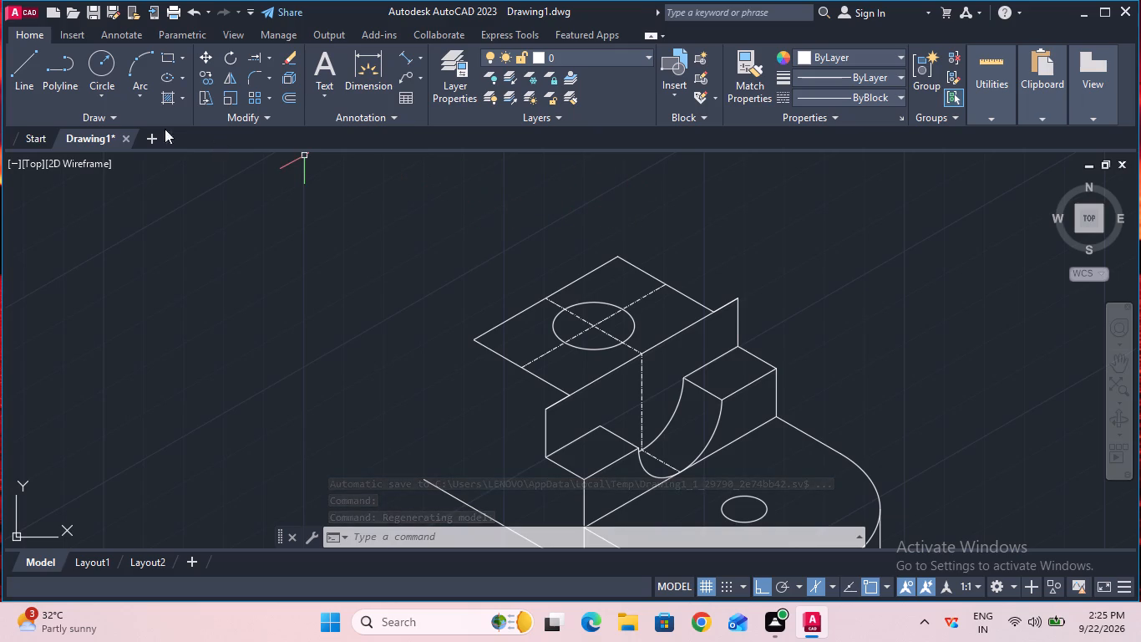
{"action": "left_click", "coordinate": [14, 90]}
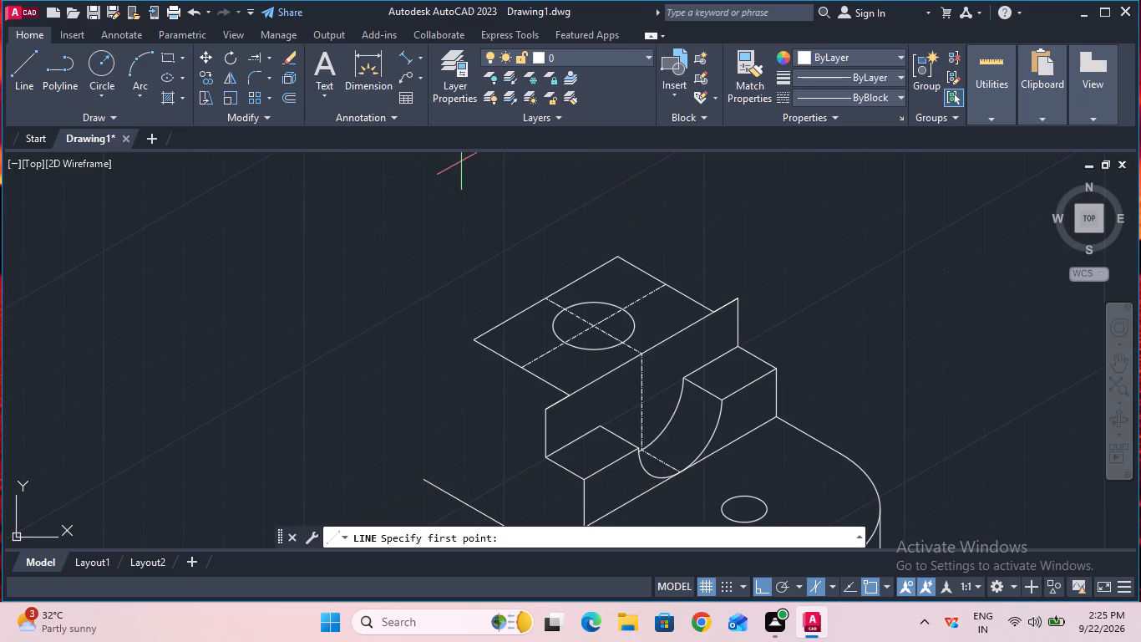
{"action": "left_click", "coordinate": [616, 257]}
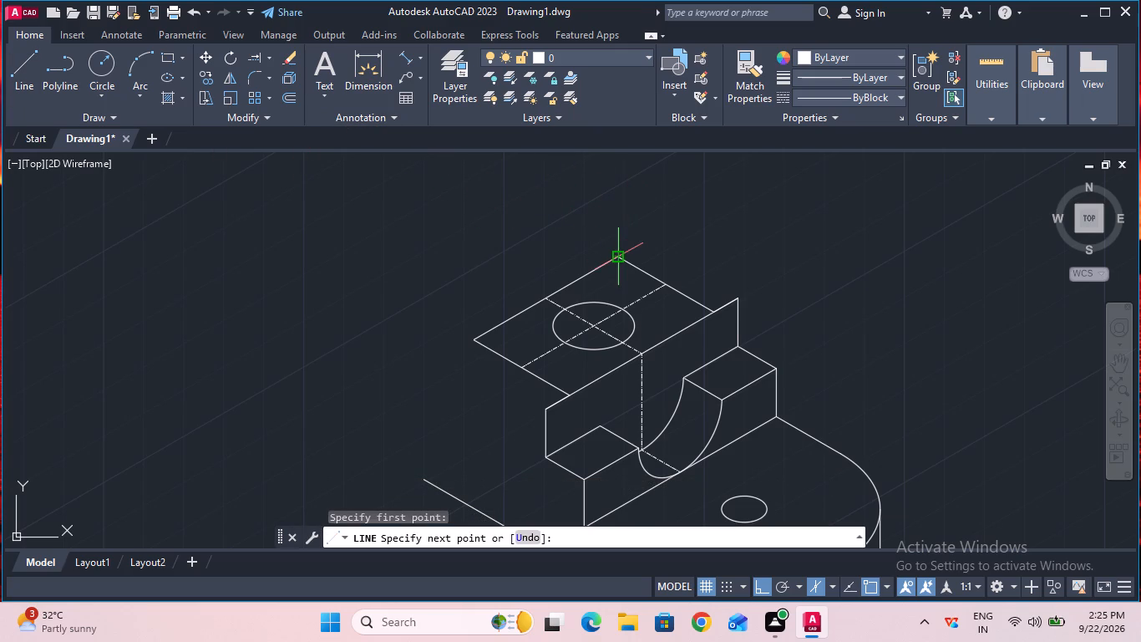
{"action": "key", "text": "6"}
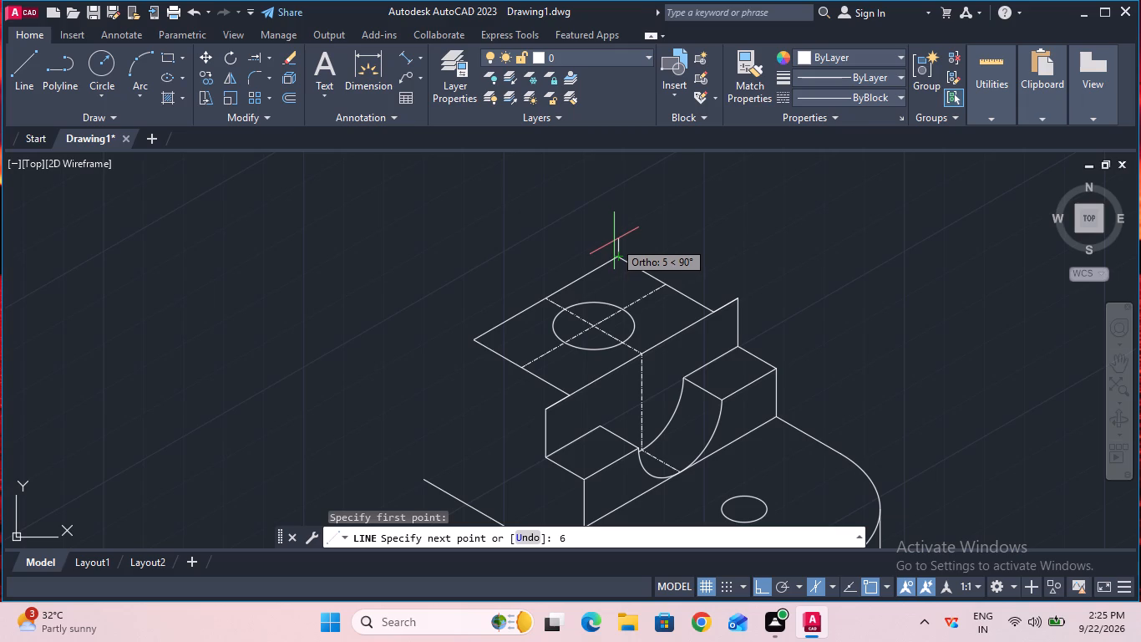
{"action": "key", "text": "Return"}
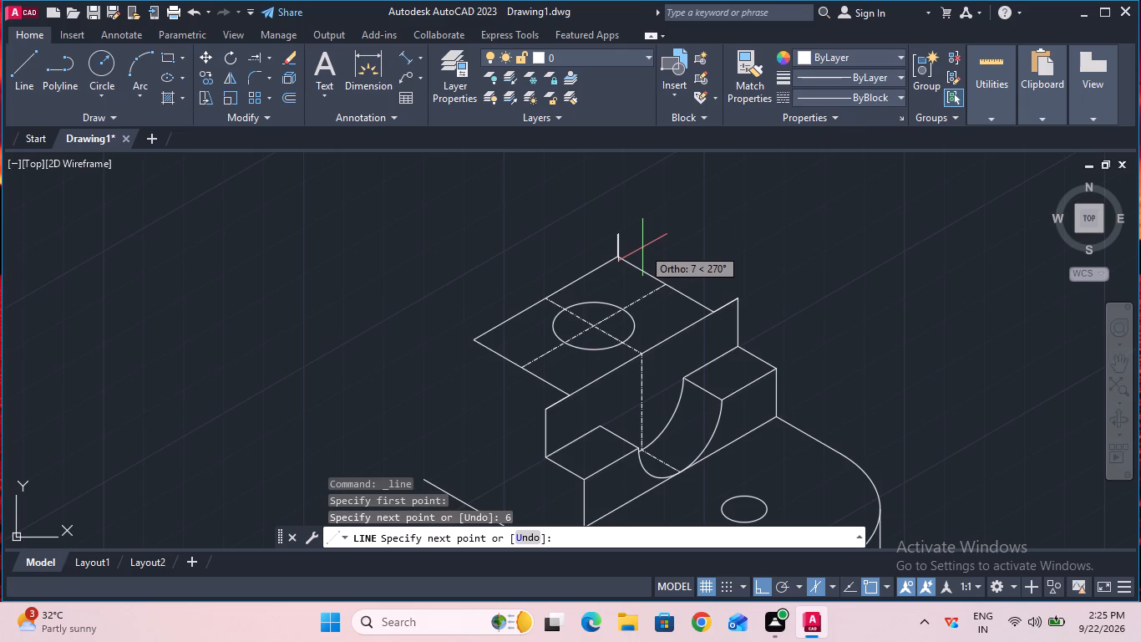
{"action": "key", "text": "Escape"}
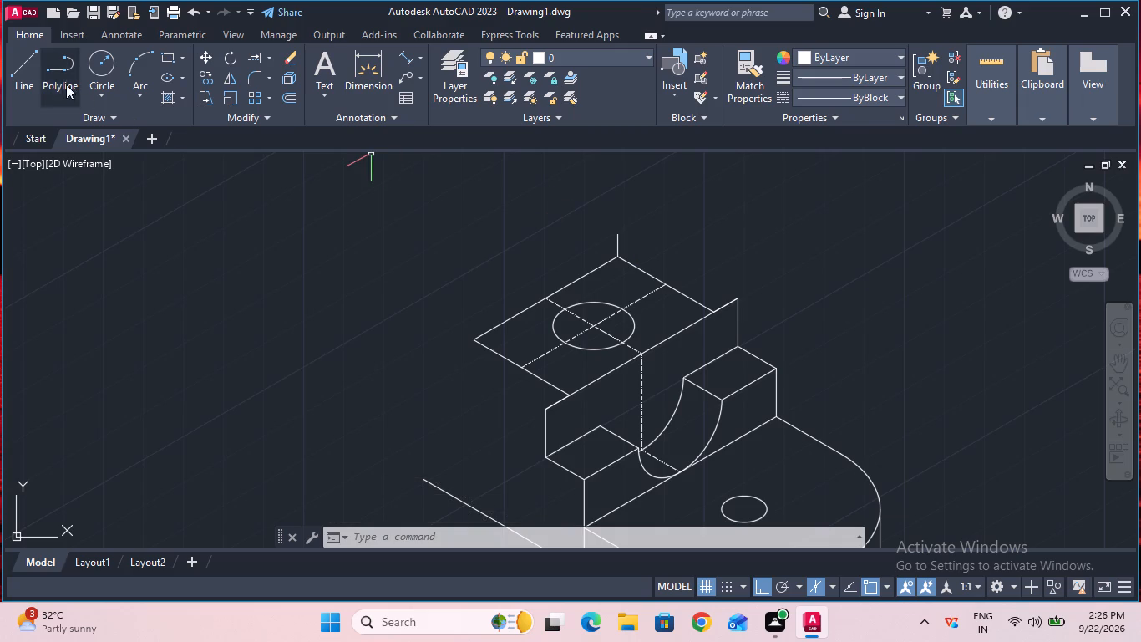
Draw a 30 mm line forward in the left isoplane from the 6 mm line's top, and continue it down to the top face's corner.
{"action": "left_click", "coordinate": [39, 74]}
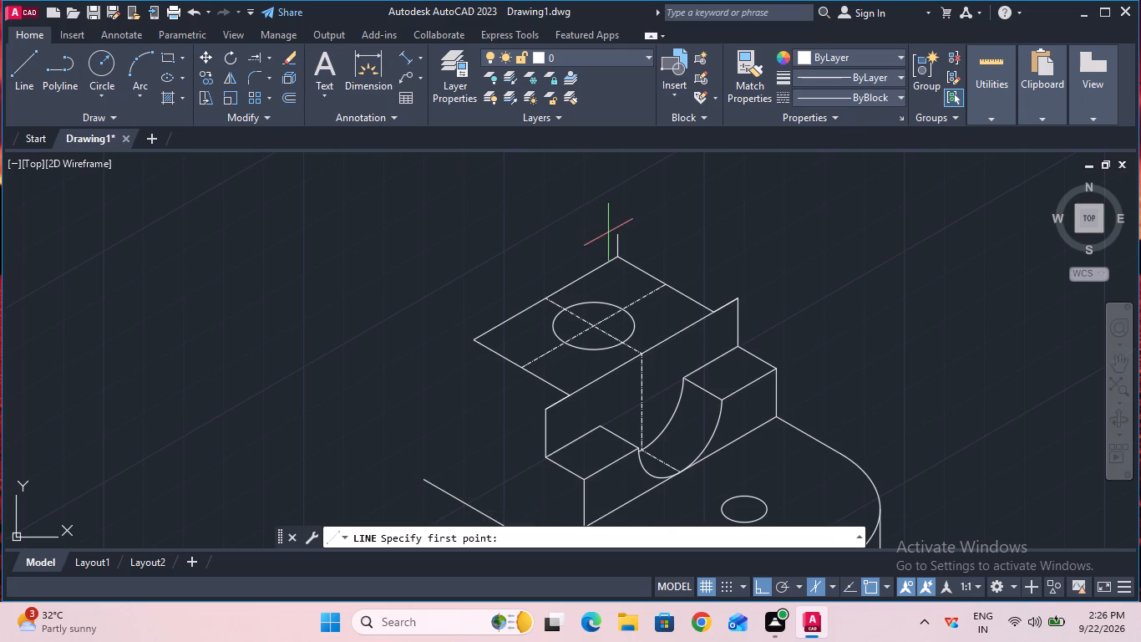
{"action": "left_click", "coordinate": [619, 236]}
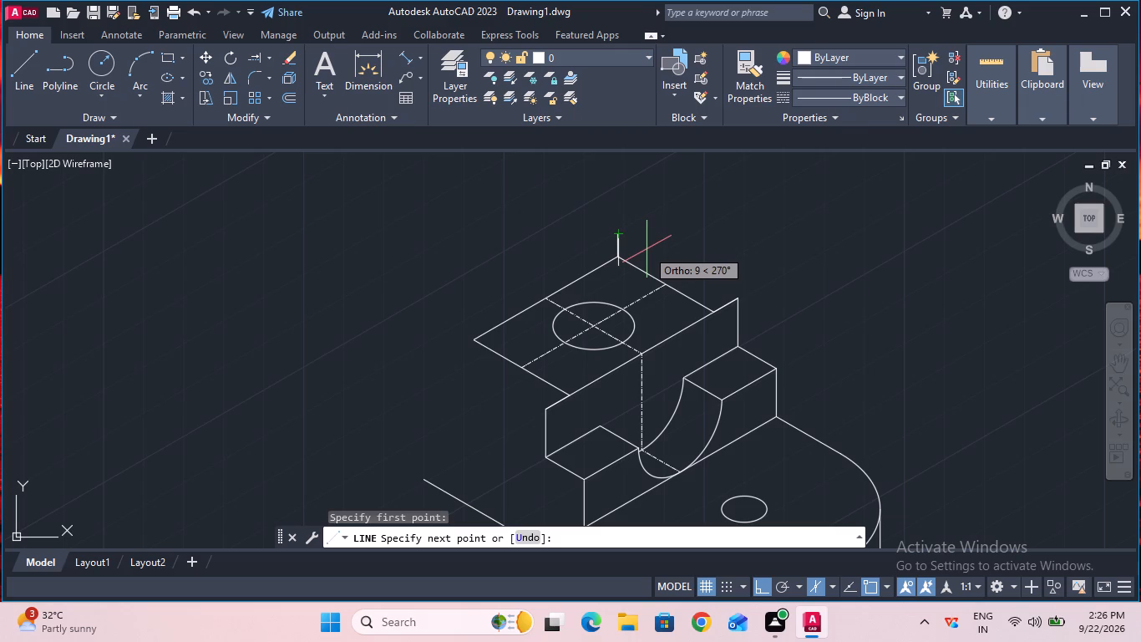
{"action": "key", "text": "F5"}
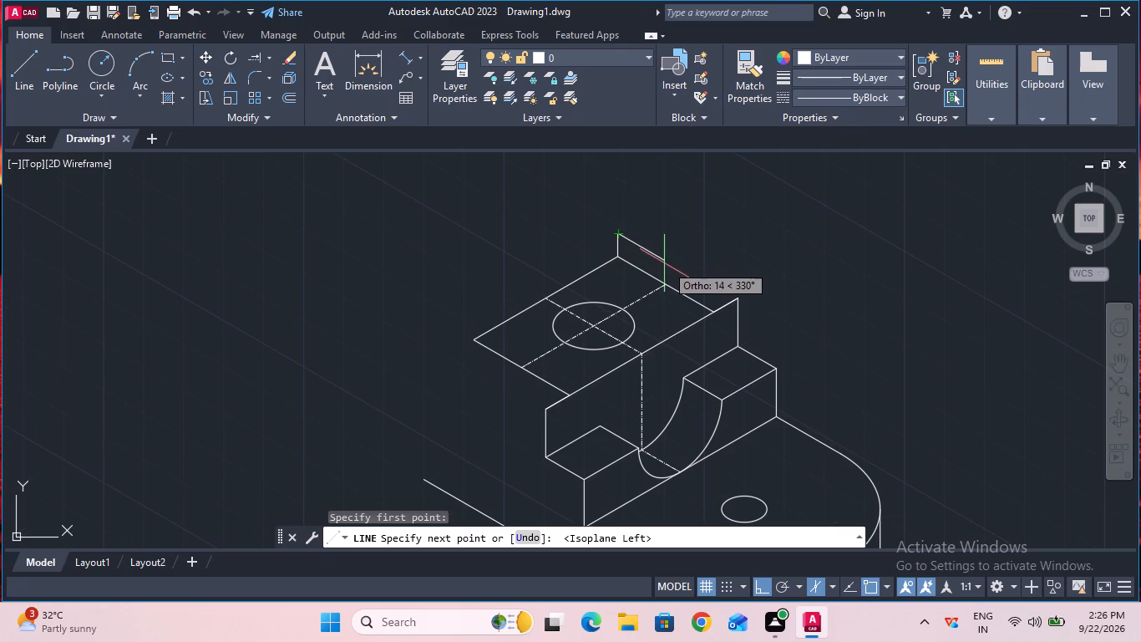
{"action": "key", "text": "3"}
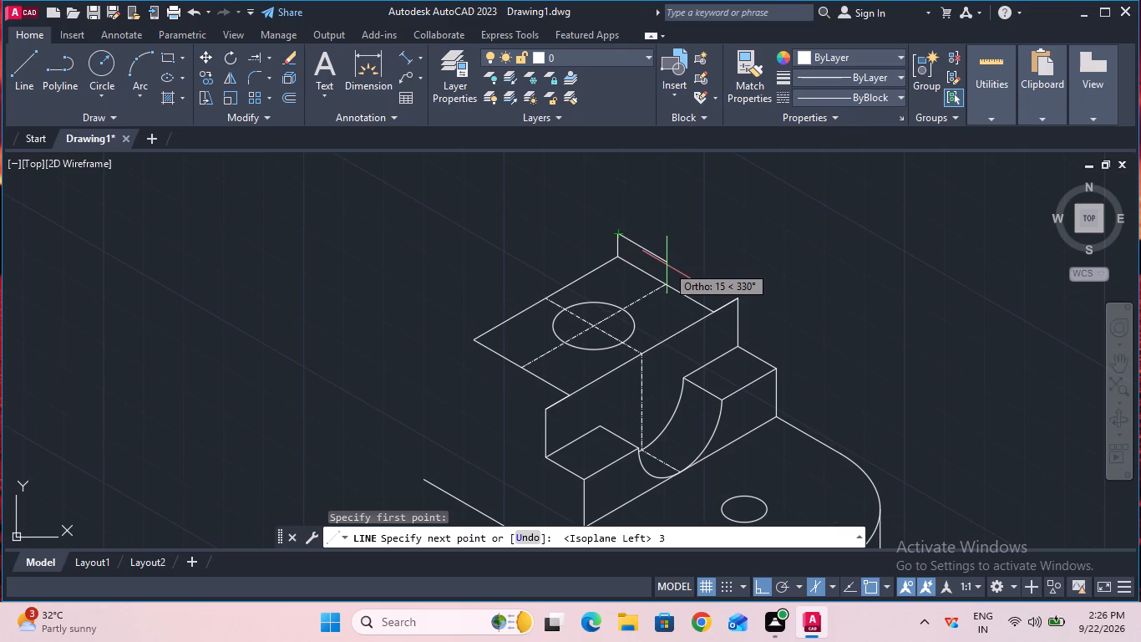
{"action": "key", "text": "0"}
{"action": "key", "text": "Return"}
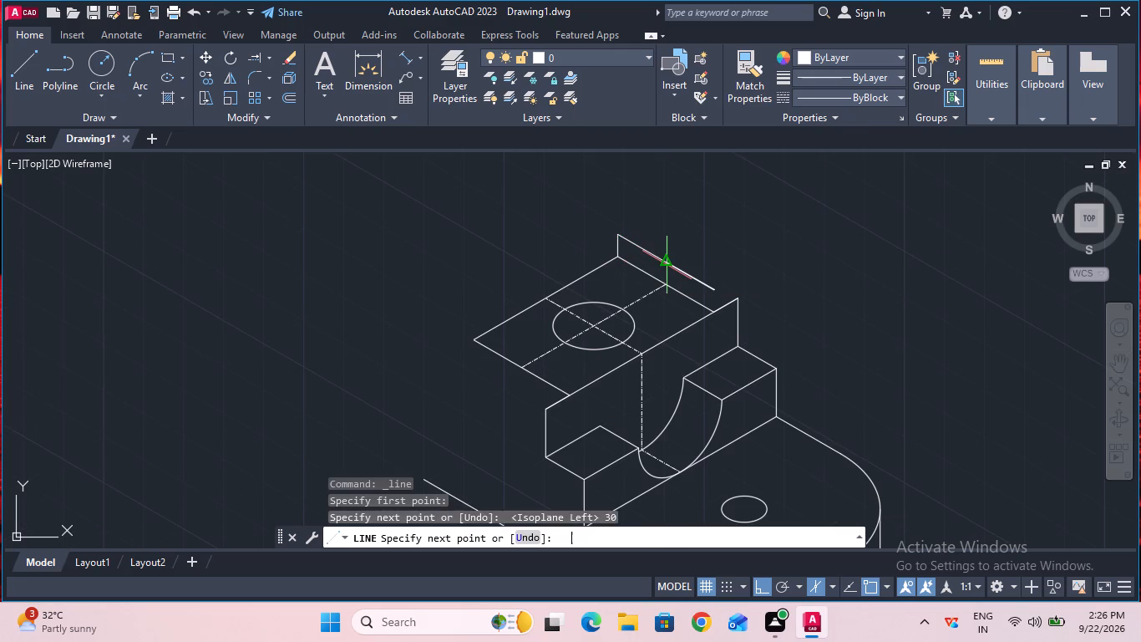
{"action": "left_click", "coordinate": [713, 316]}
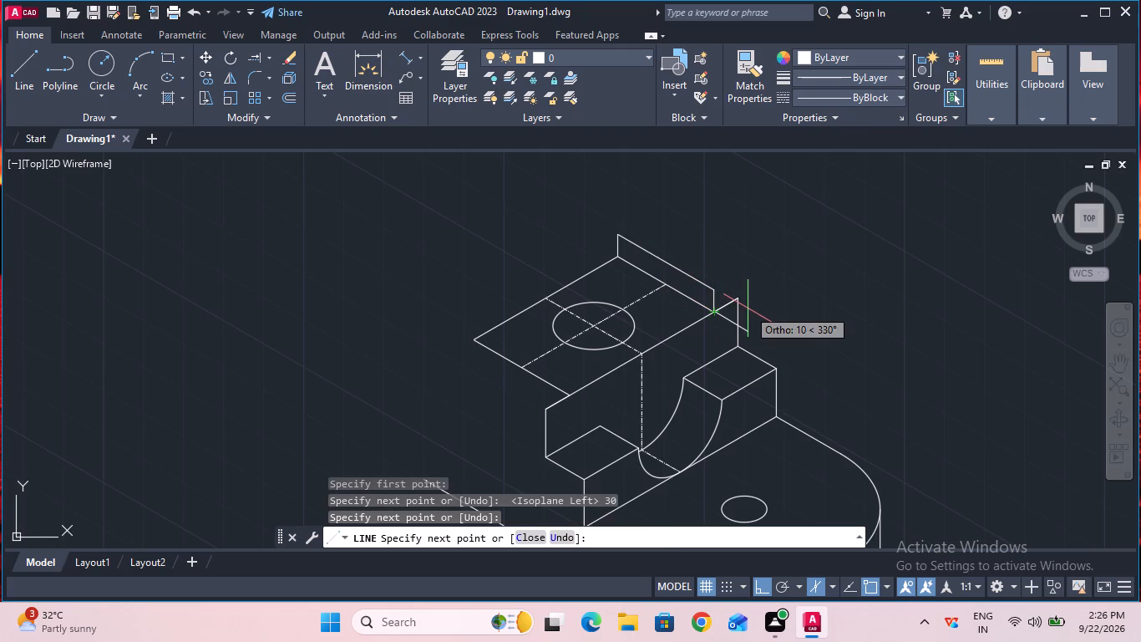
{"action": "key", "text": "Escape"}
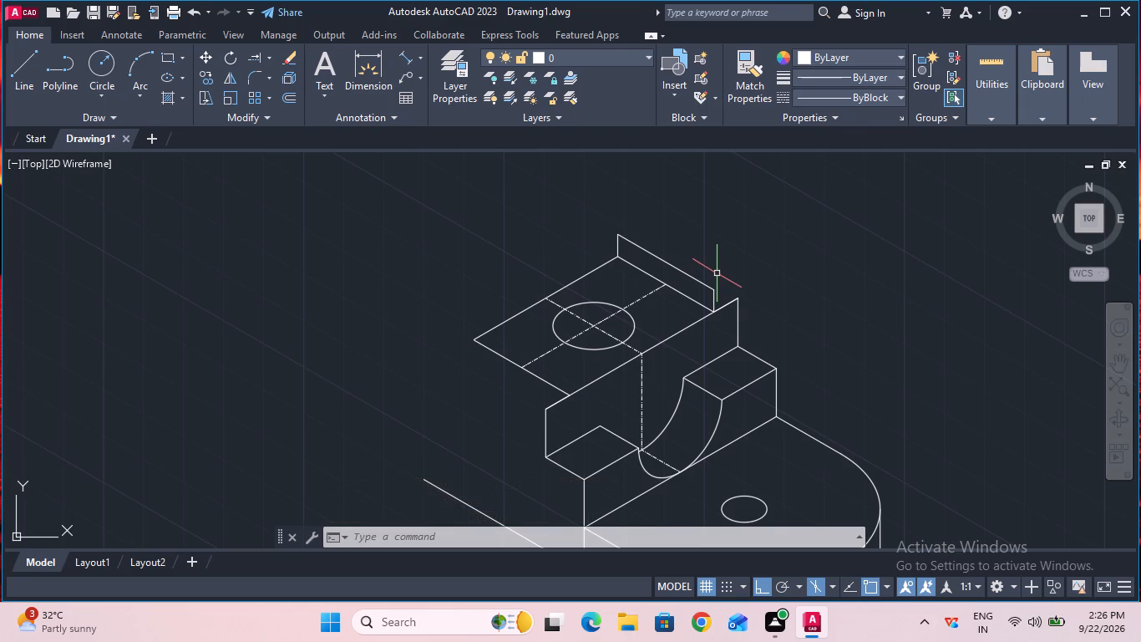
Trim the part of the rear top face's centre line between the isocircle and the edge below the upright panel.
{"action": "double_click", "coordinate": [1123, 366]}
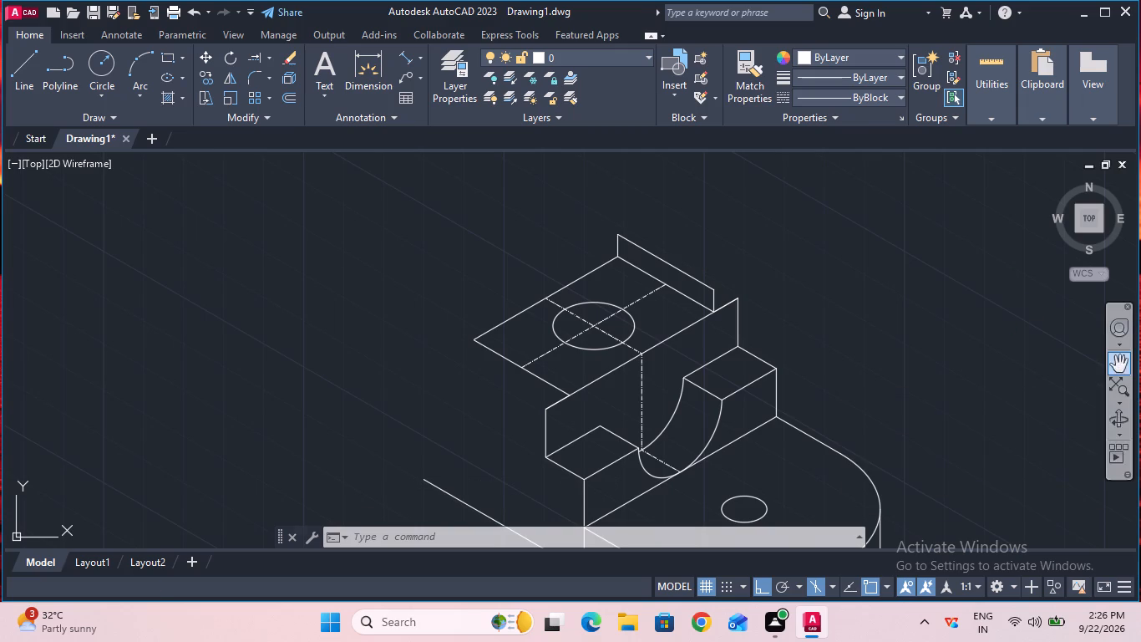
{"action": "left_click_drag", "start_coordinate": [867, 303], "coordinate": [893, 374]}
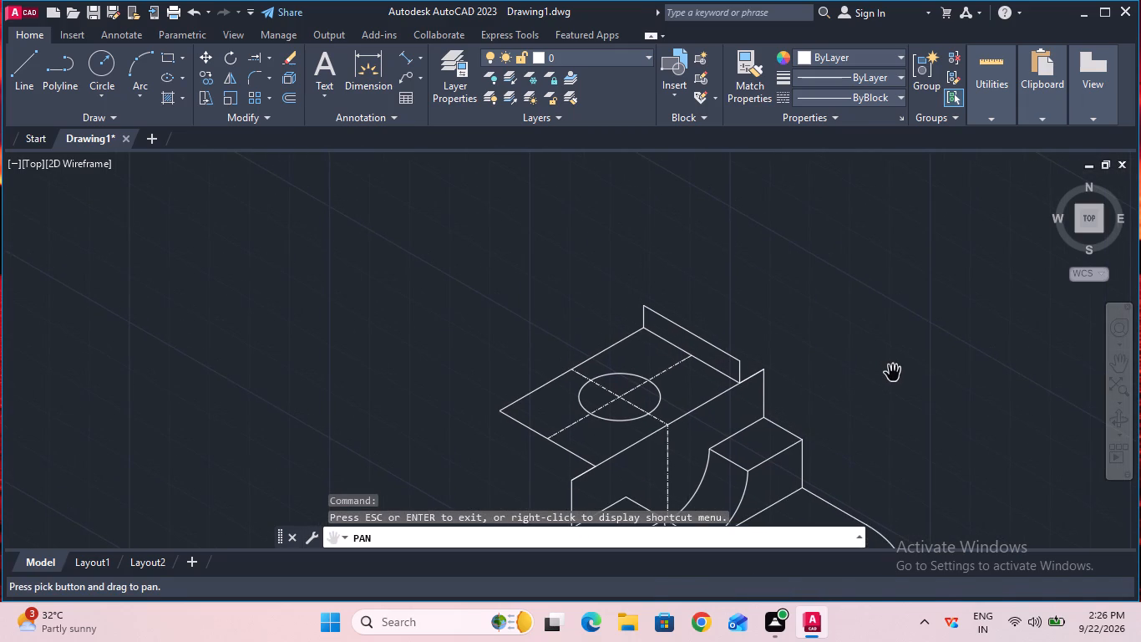
{"action": "key", "text": "Escape"}
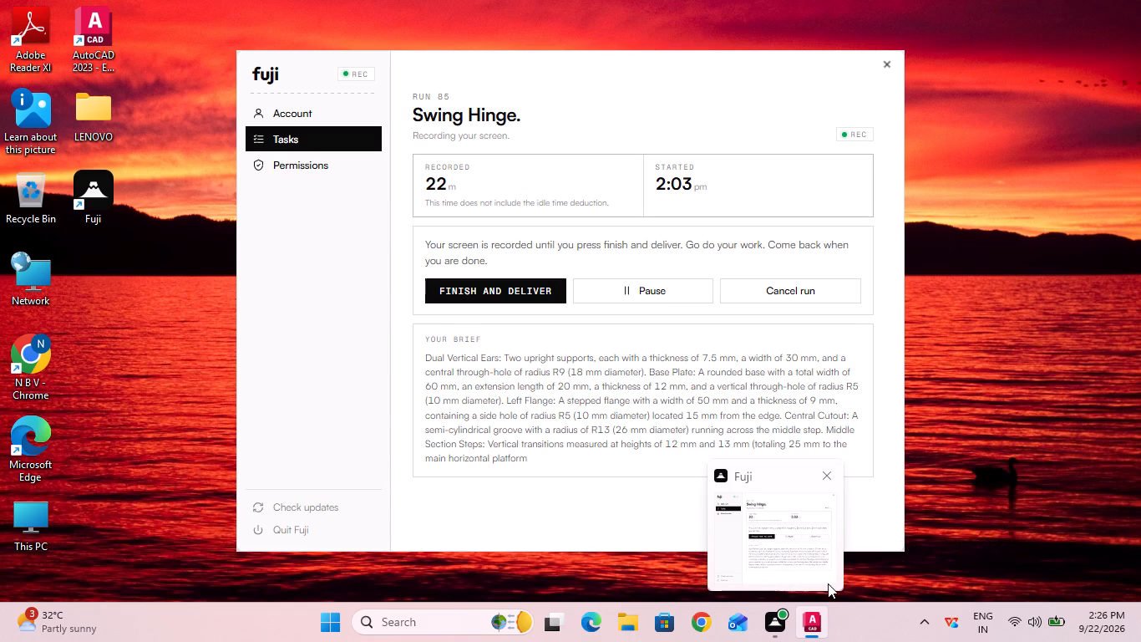
{"action": "left_click", "coordinate": [853, 615]}
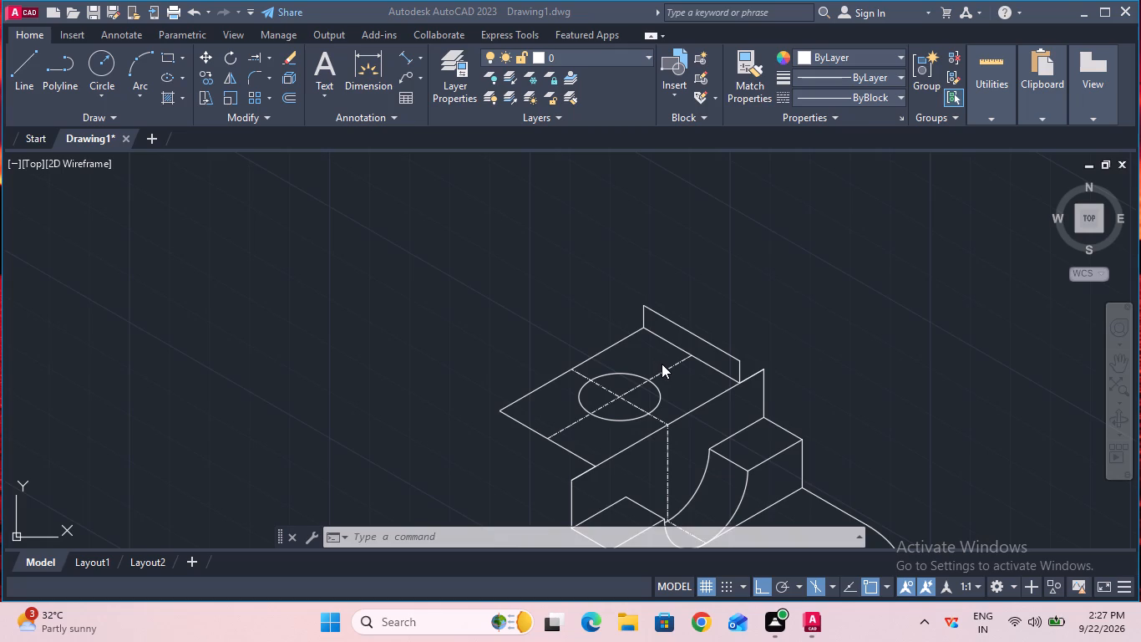
{"action": "left_click", "coordinate": [266, 64]}
{"action": "left_click", "coordinate": [266, 63]}
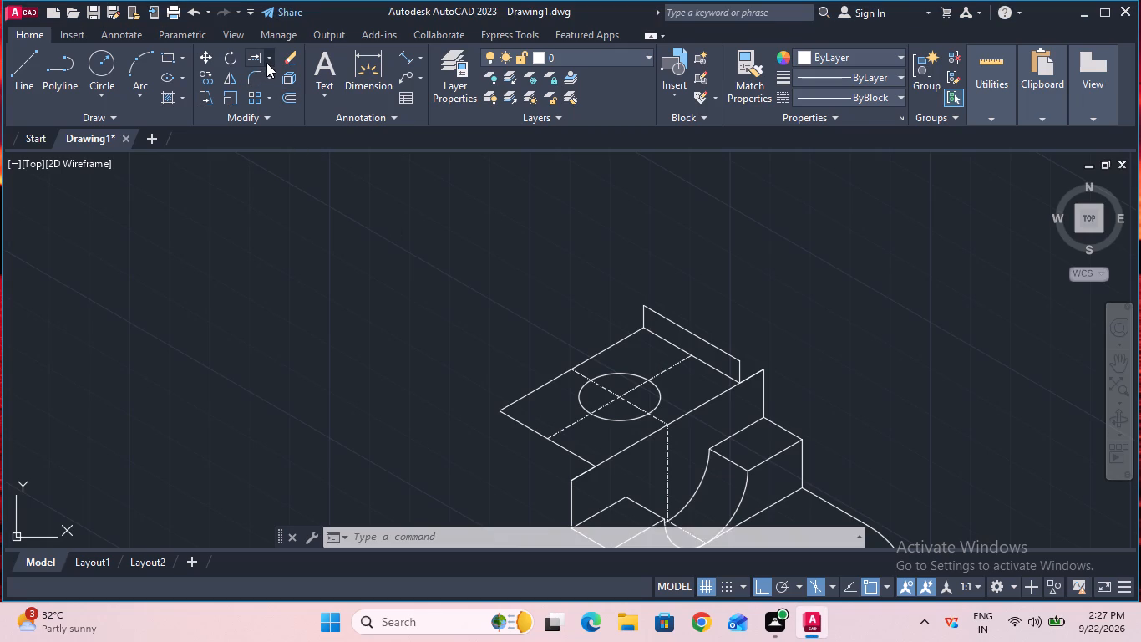
{"action": "left_click", "coordinate": [276, 87]}
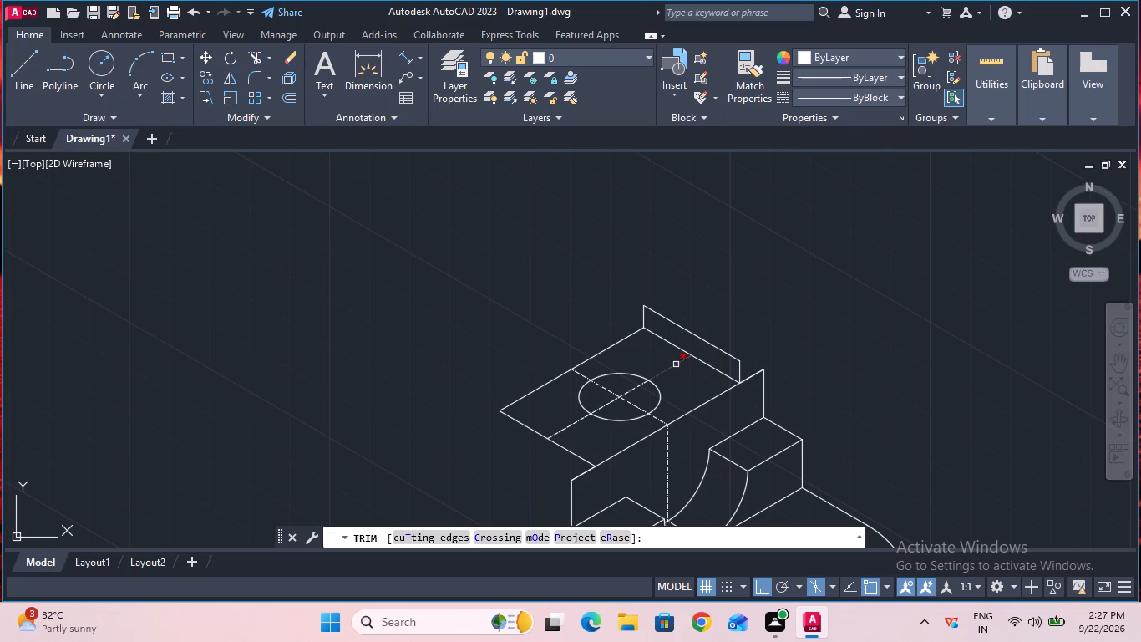
{"action": "left_click", "coordinate": [676, 364]}
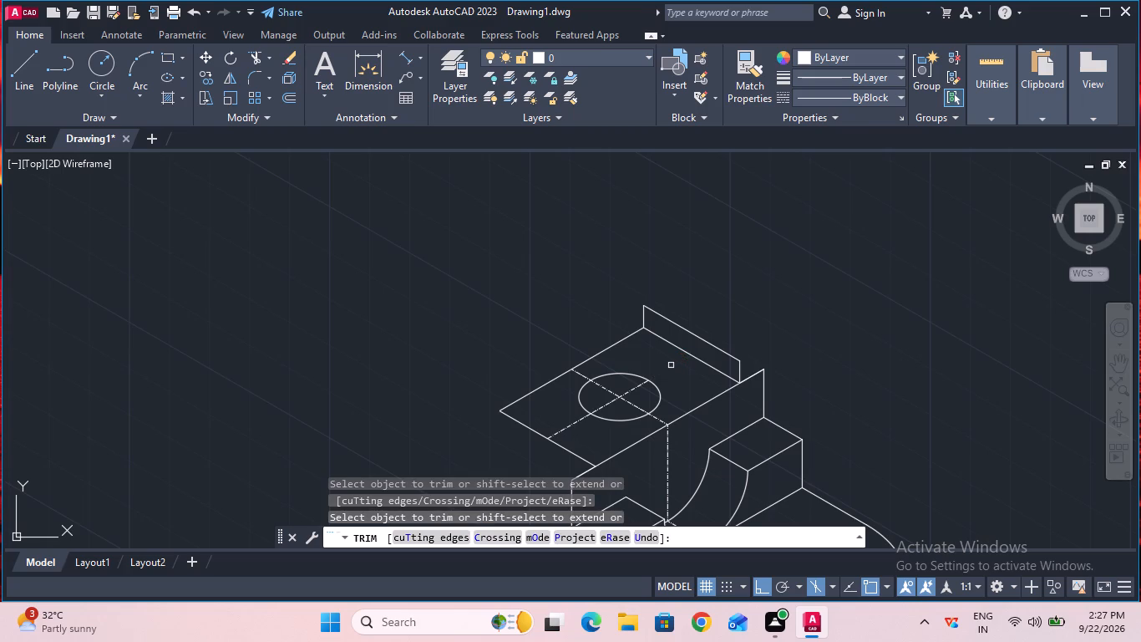
{"action": "key", "text": "Escape"}
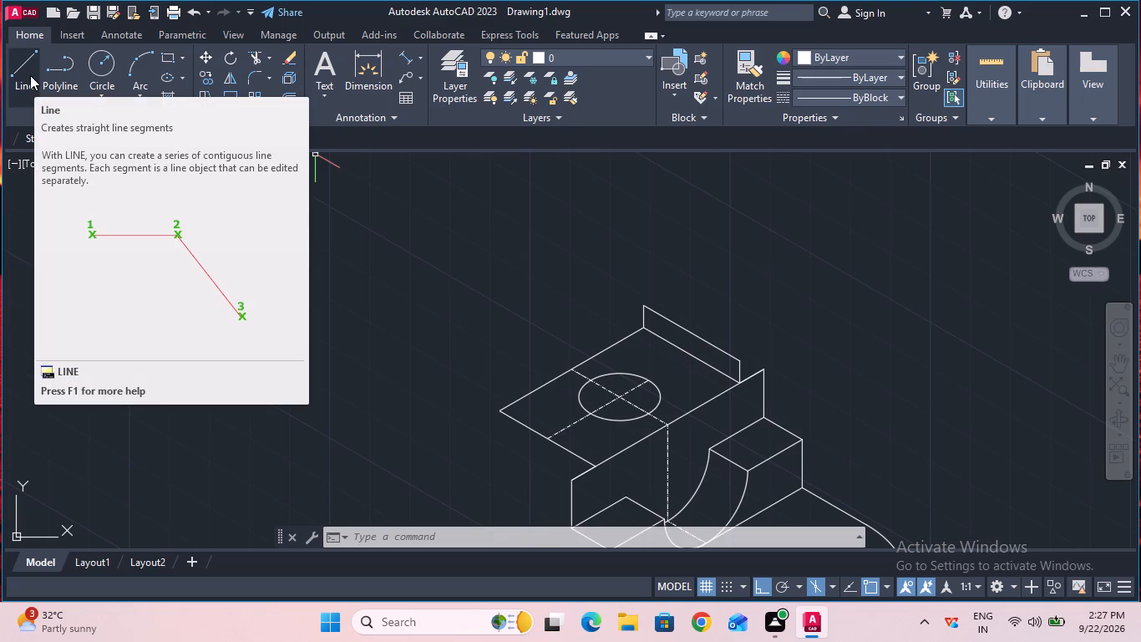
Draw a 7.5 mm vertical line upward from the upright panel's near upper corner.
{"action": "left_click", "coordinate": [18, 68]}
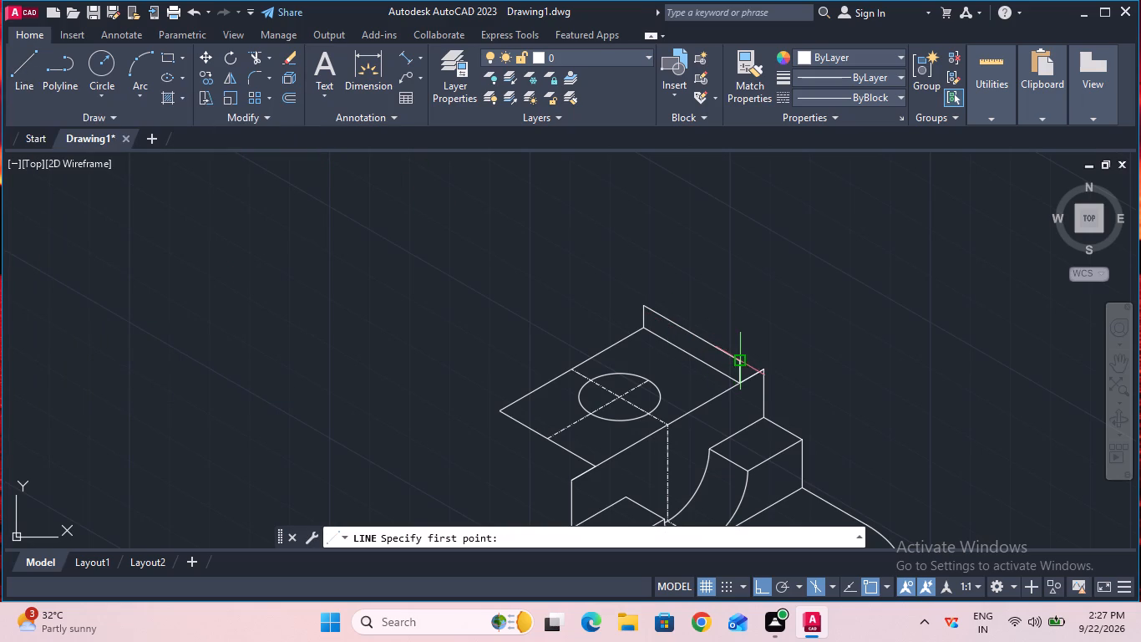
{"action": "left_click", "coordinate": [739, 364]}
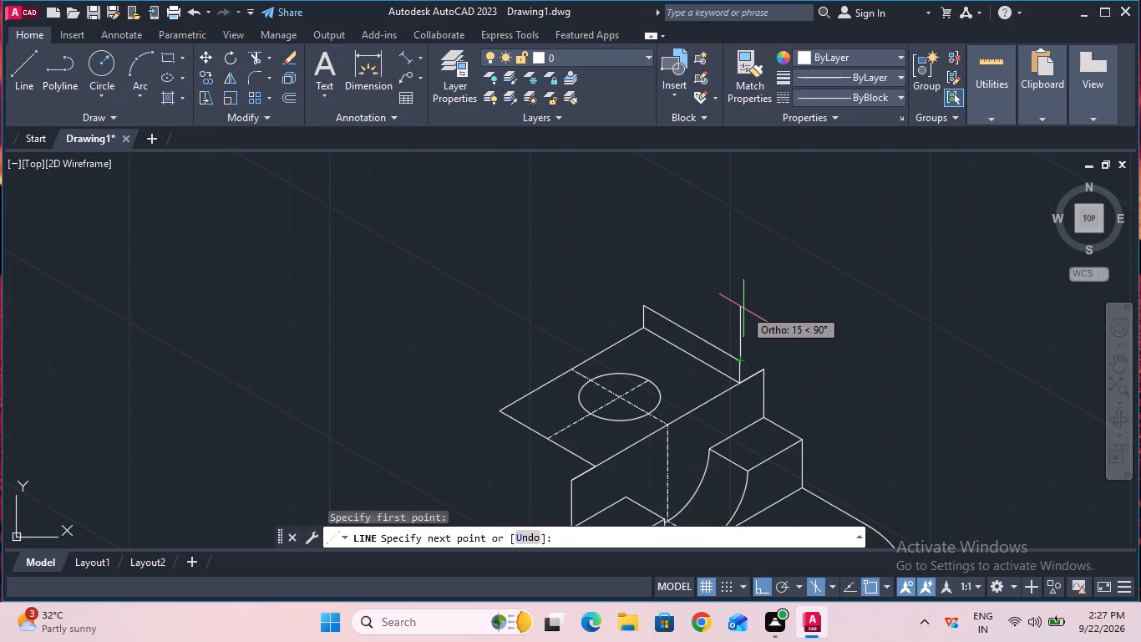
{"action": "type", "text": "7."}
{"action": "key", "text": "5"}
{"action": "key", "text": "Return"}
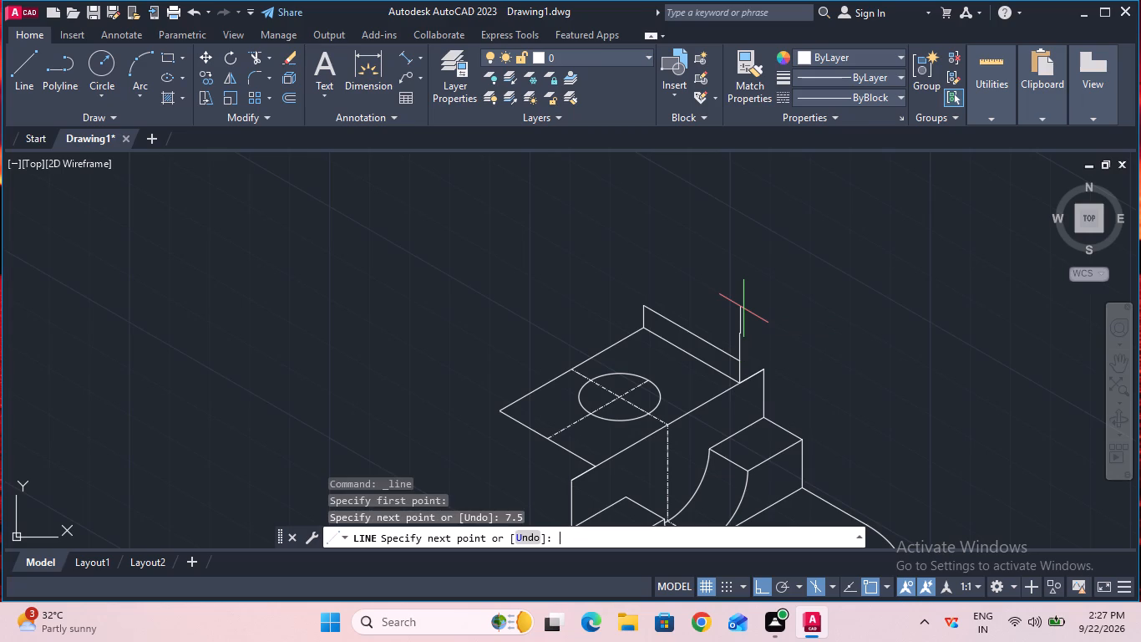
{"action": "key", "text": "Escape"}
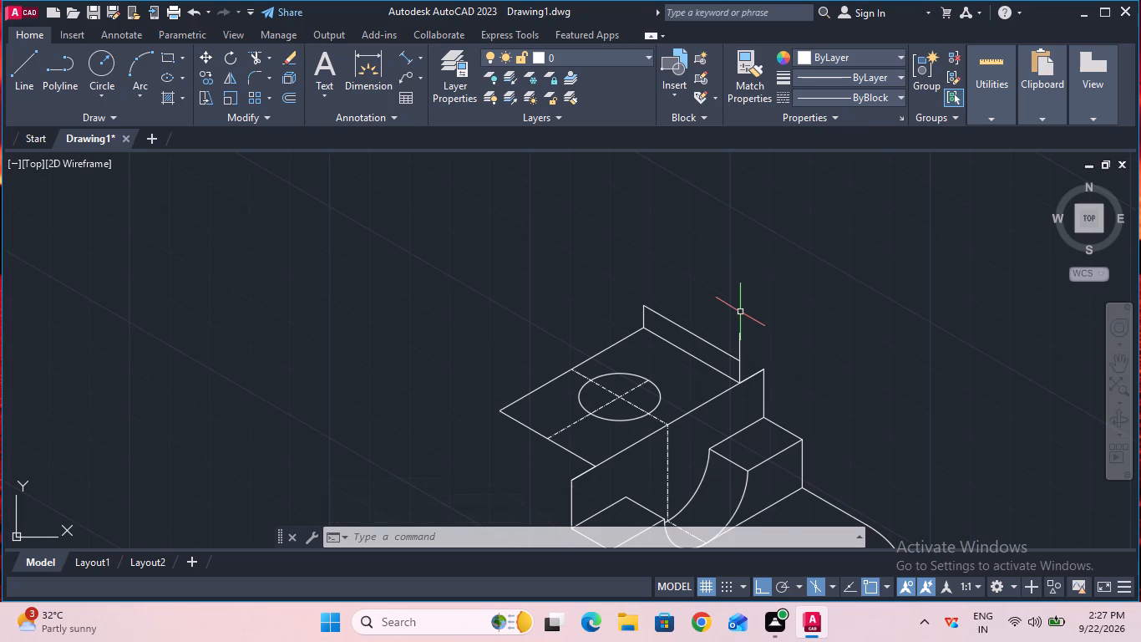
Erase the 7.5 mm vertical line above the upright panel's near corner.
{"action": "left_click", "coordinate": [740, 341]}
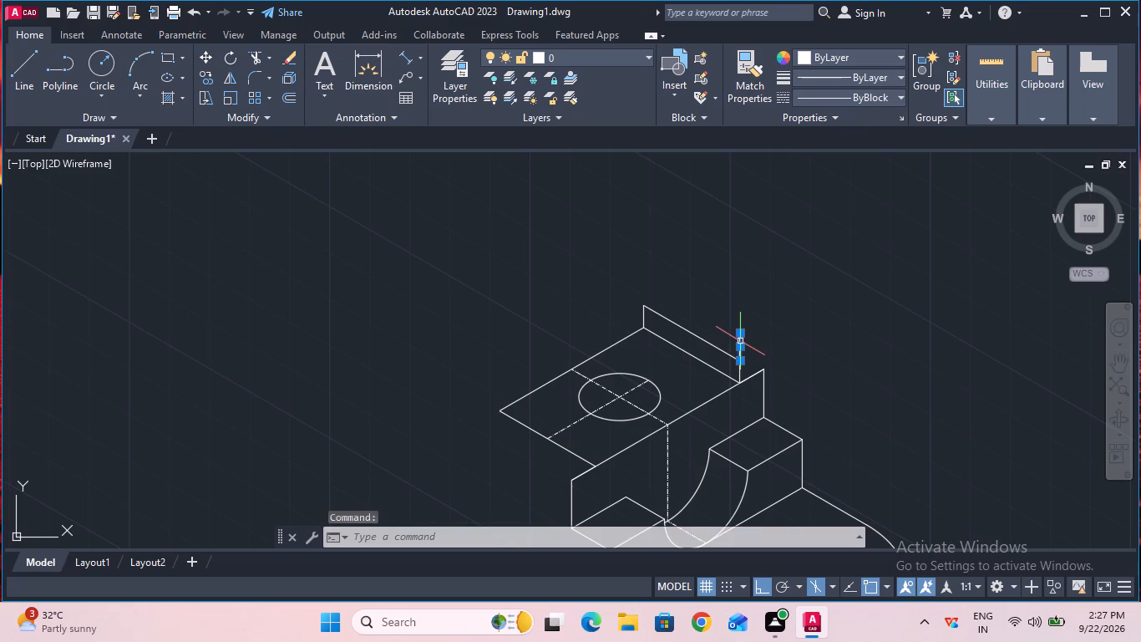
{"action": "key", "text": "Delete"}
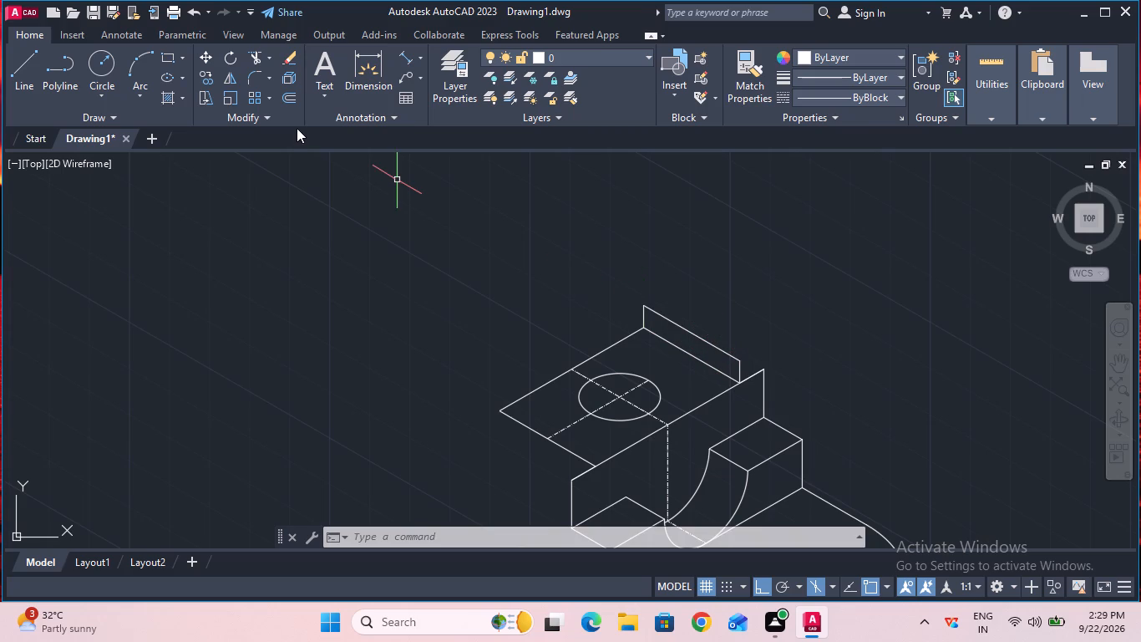
Copy the upright panel's short near vertical edge 7.5 mm along the wall's top edge in the top isoplane, away from the panel.
{"action": "left_click", "coordinate": [210, 77]}
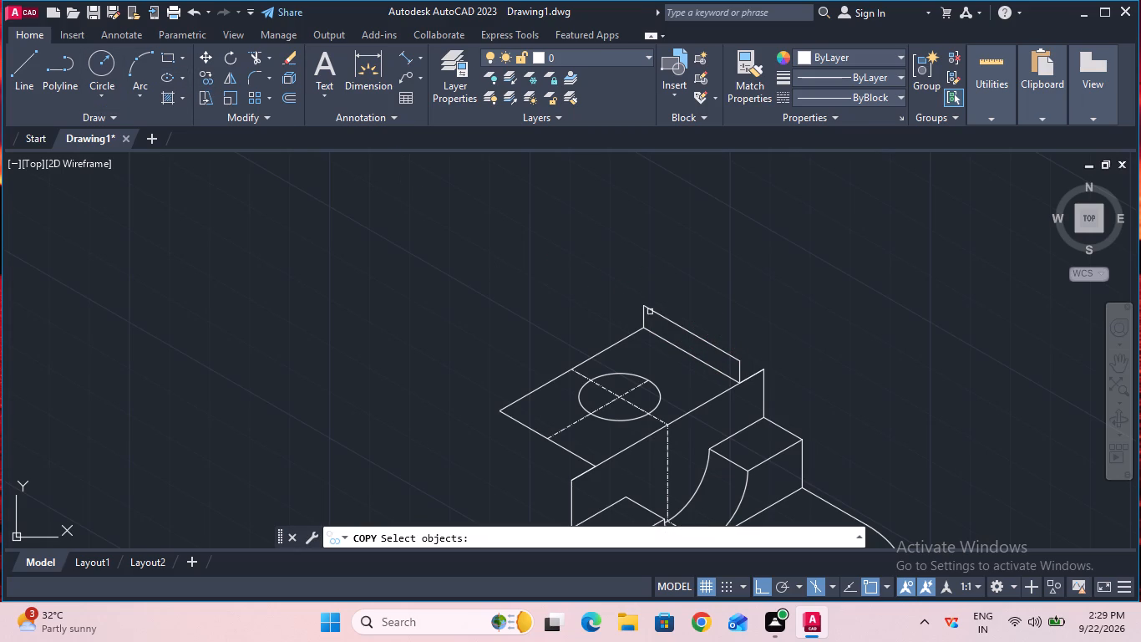
{"action": "left_click", "coordinate": [740, 369]}
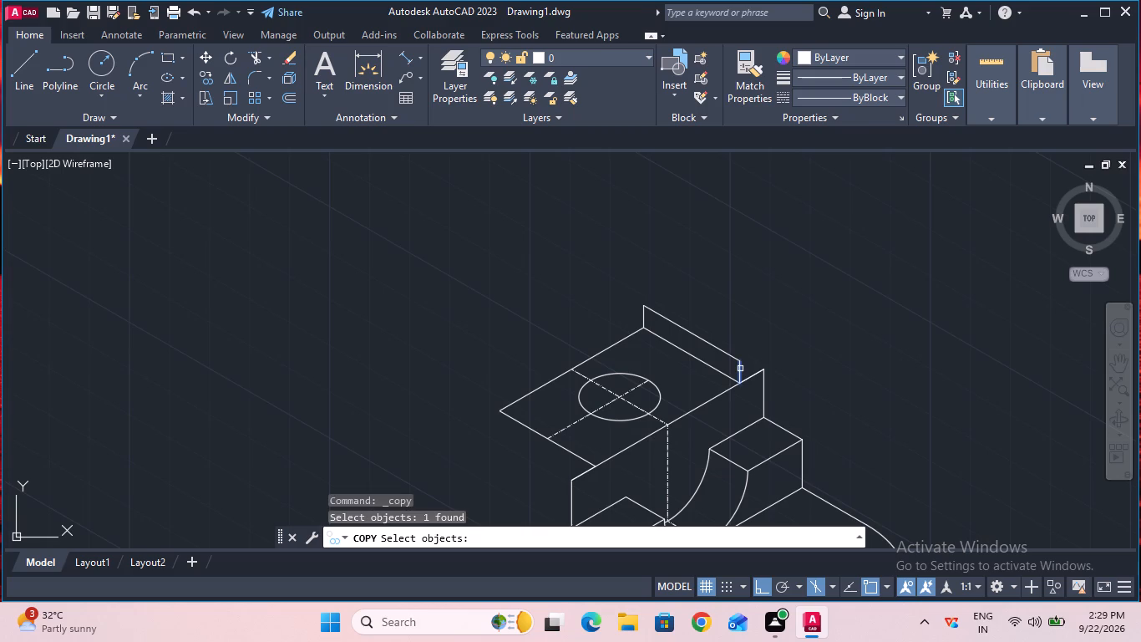
{"action": "key", "text": "Return"}
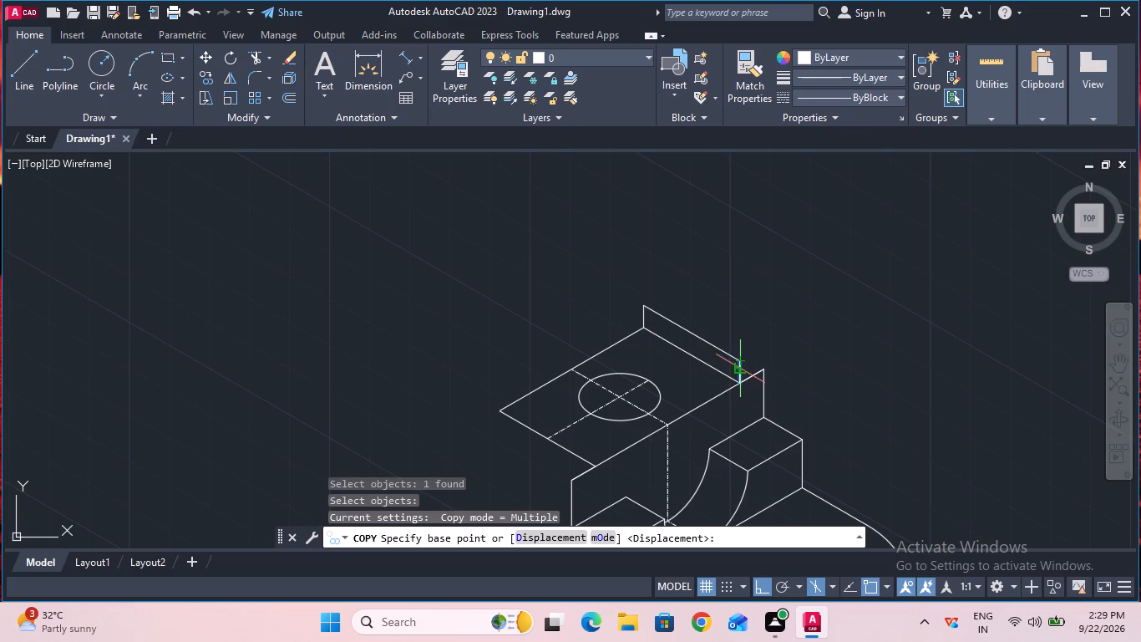
{"action": "left_click", "coordinate": [738, 371]}
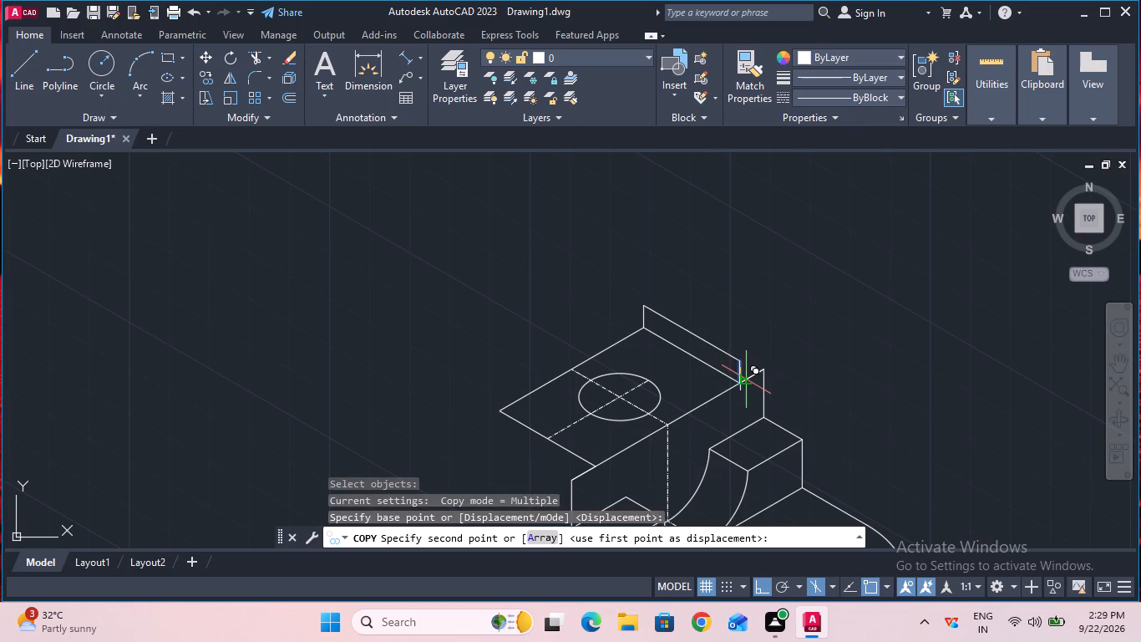
{"action": "key", "text": "F5"}
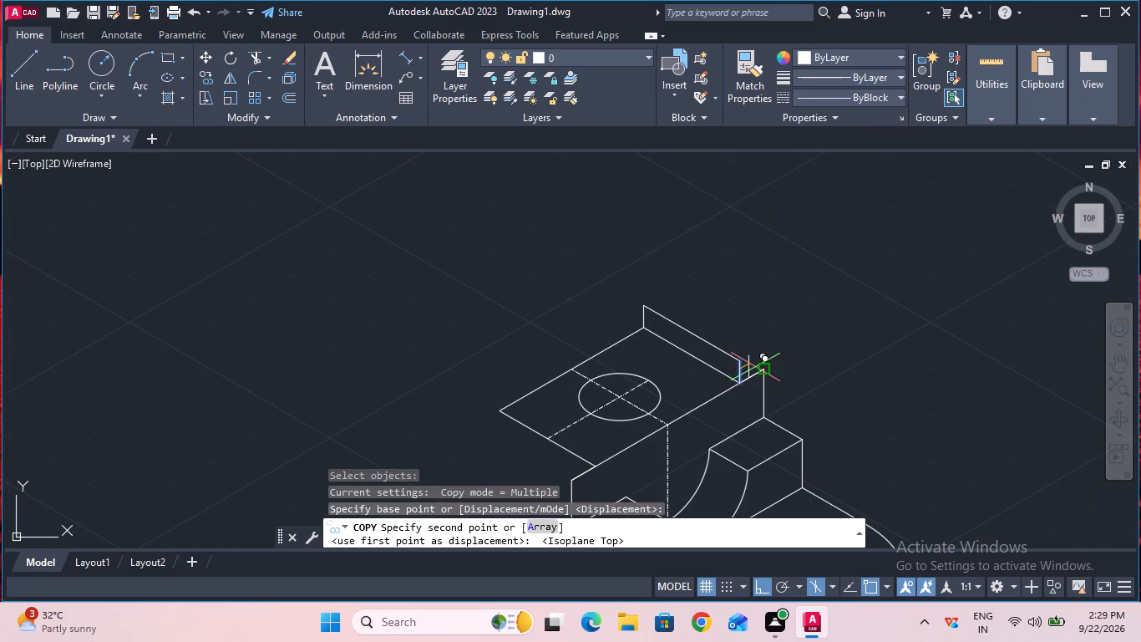
{"action": "type", "text": "7.5"}
{"action": "key", "text": "Return"}
{"action": "key", "text": "Escape"}
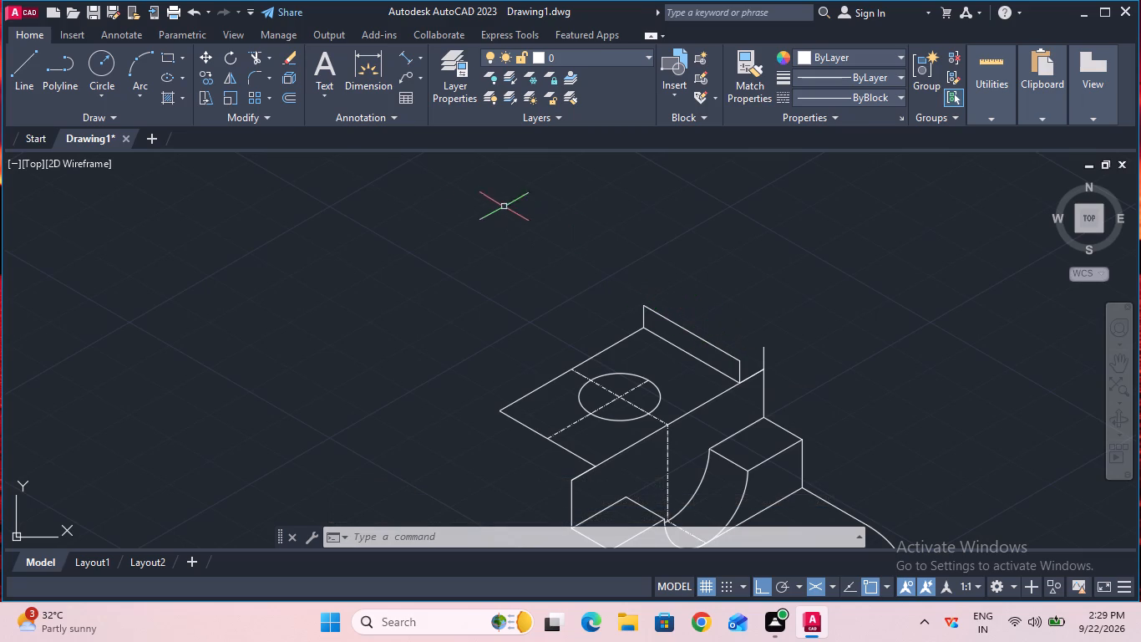
Draw a line joining the tops of the copied vertical edge and the original one.
{"action": "left_click", "coordinate": [13, 59]}
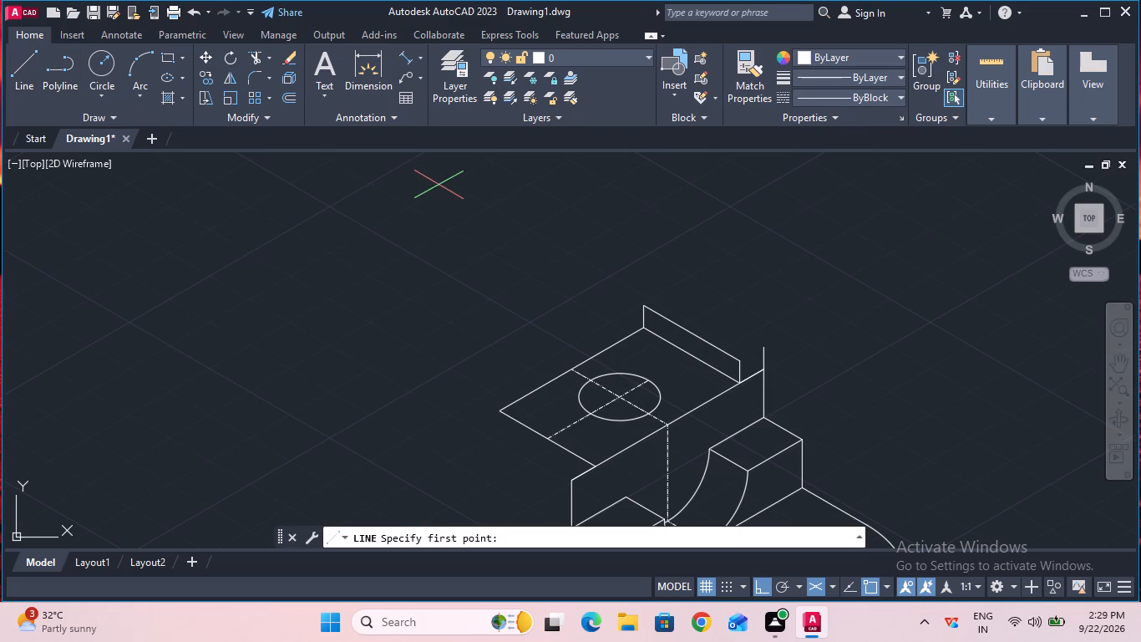
{"action": "left_click", "coordinate": [758, 346]}
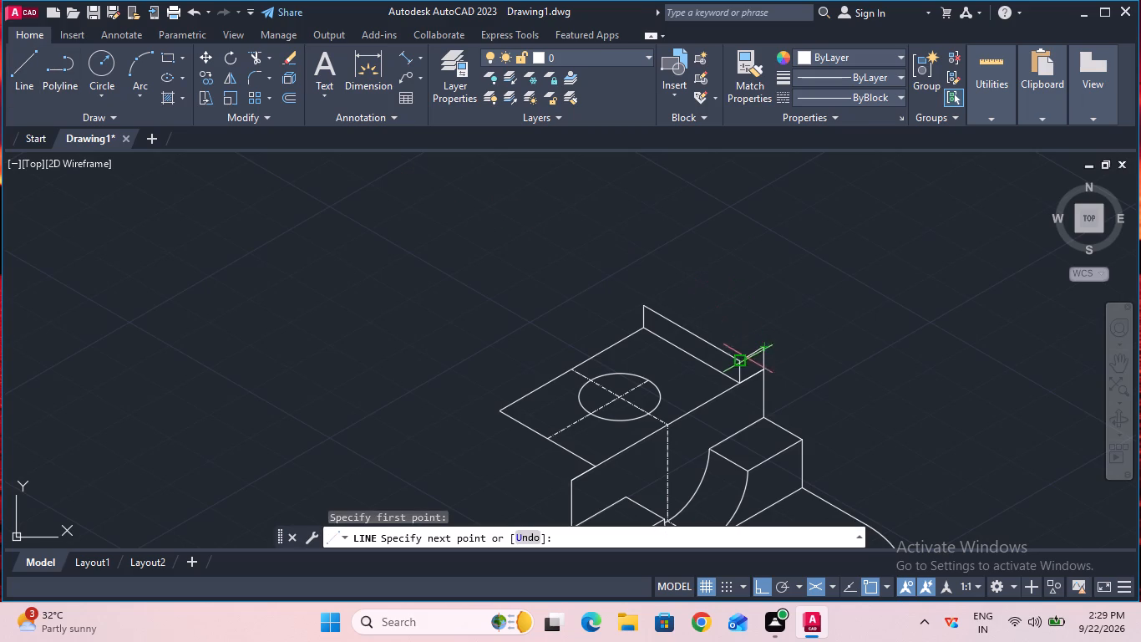
{"action": "left_click", "coordinate": [743, 362]}
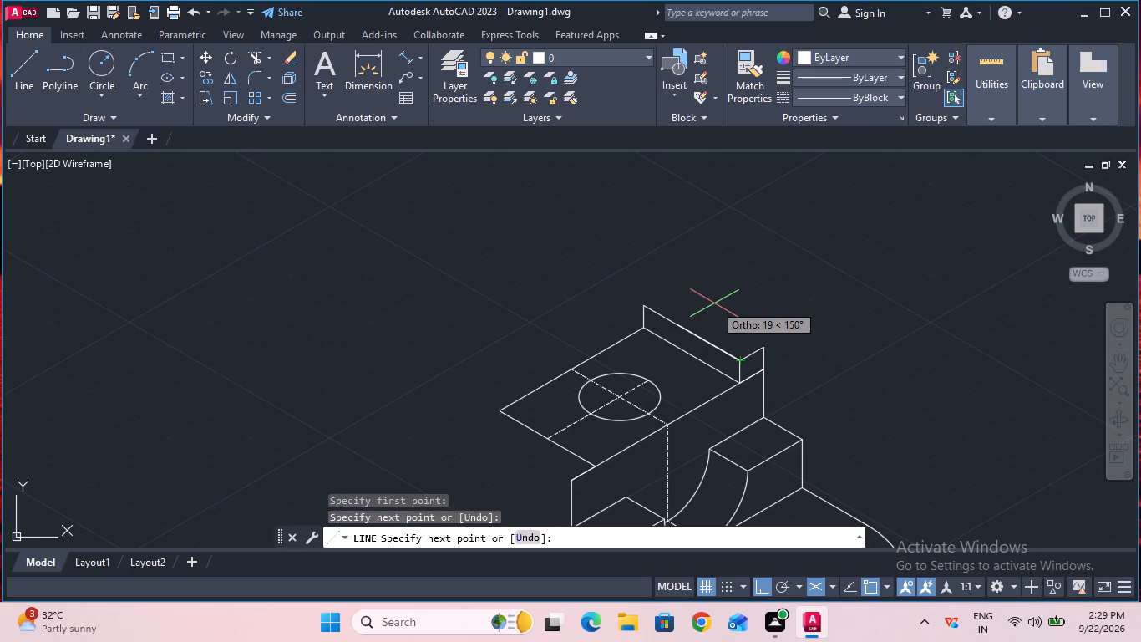
{"action": "key", "text": "Escape"}
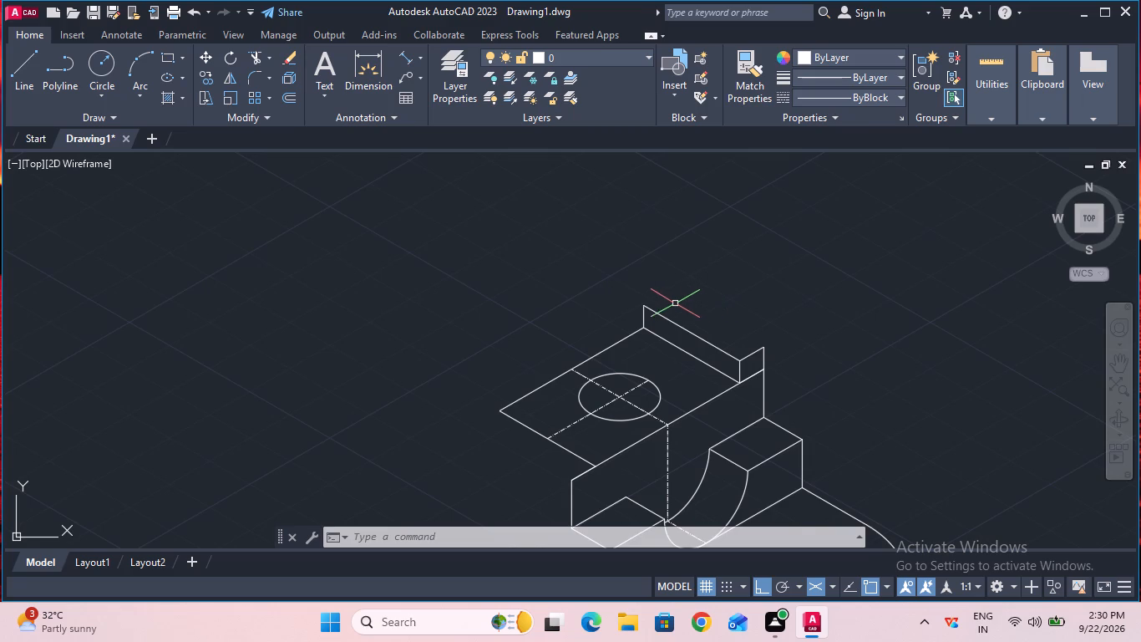
Draw an isocircle of radius 20 mm in the left isoplane, in the empty area beside the part.
{"action": "left_click", "coordinate": [443, 538]}
{"action": "type", "text": "ell"}
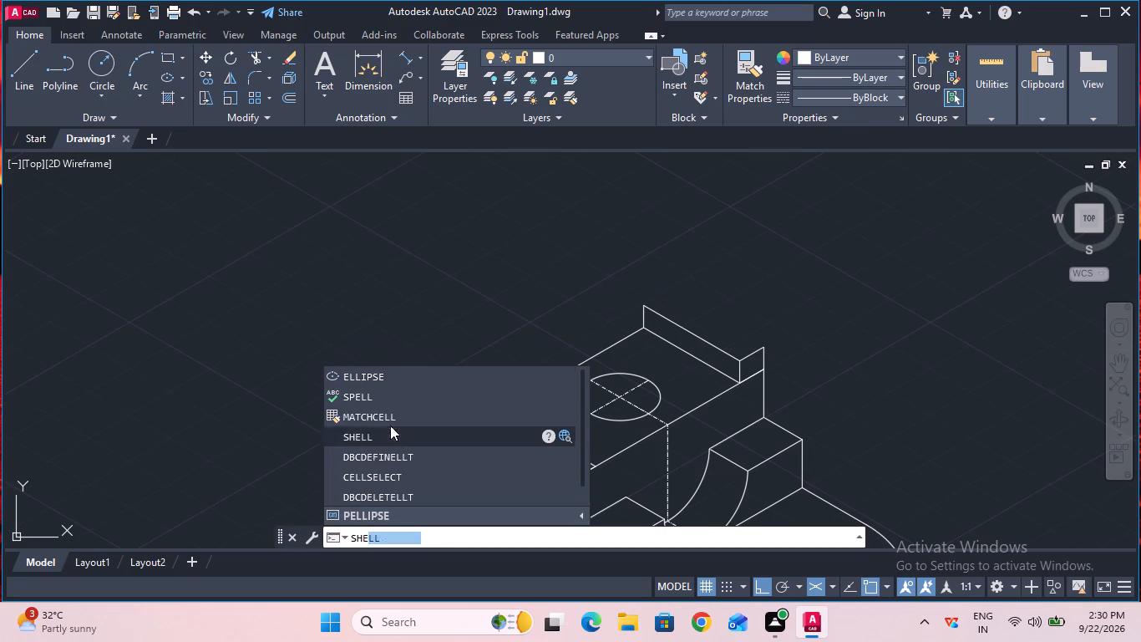
{"action": "left_click", "coordinate": [379, 380]}
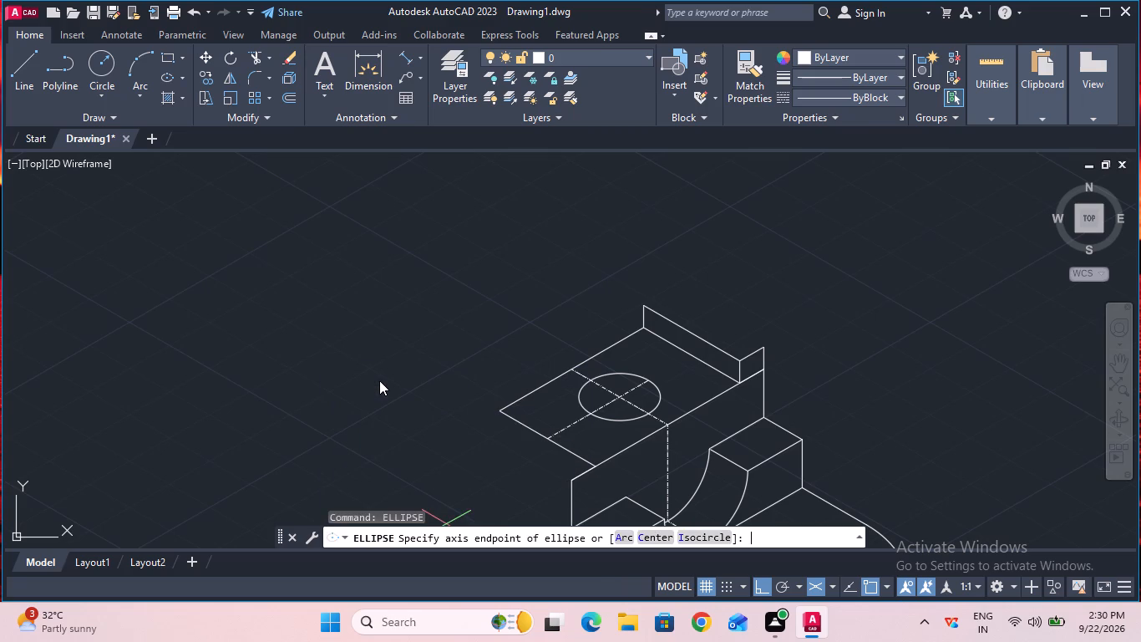
{"action": "left_click", "coordinate": [706, 536]}
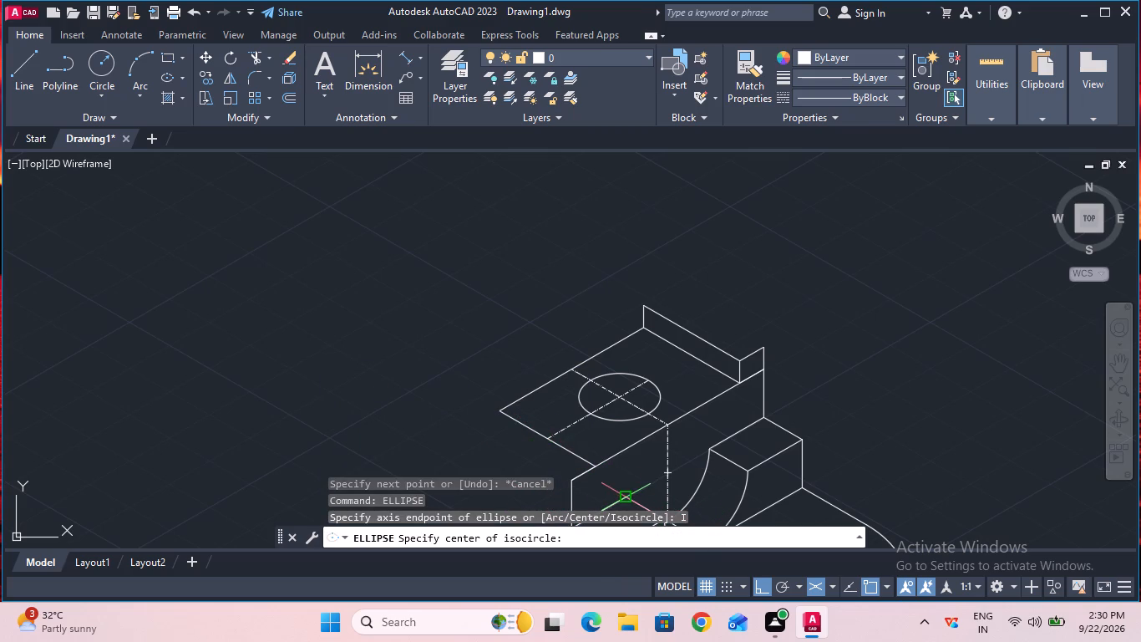
{"action": "left_click", "coordinate": [386, 310]}
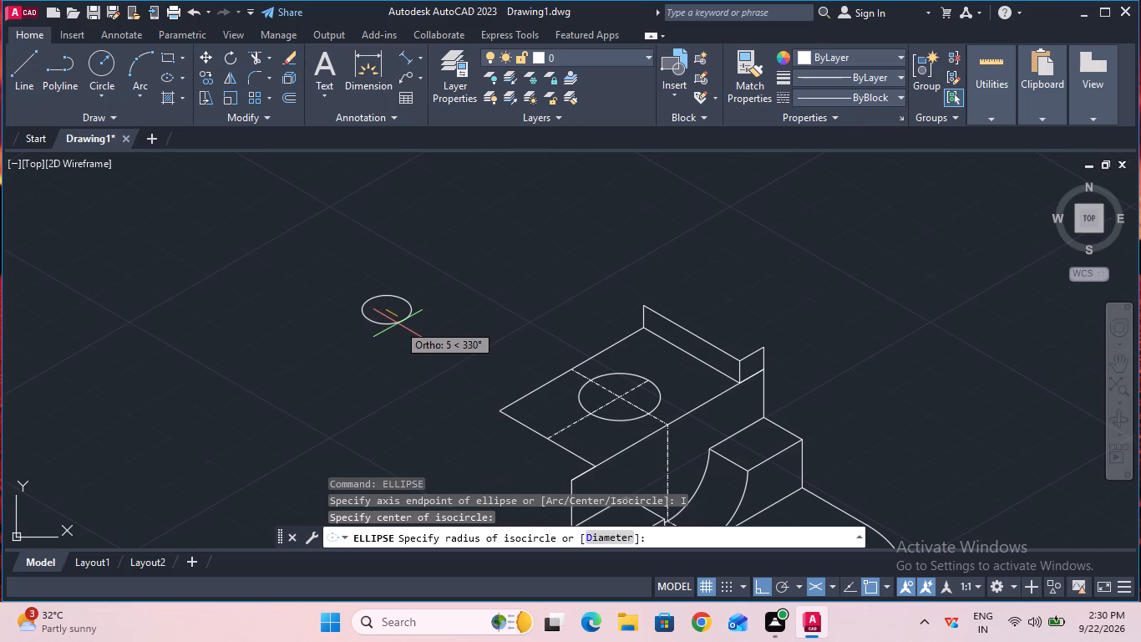
{"action": "key", "text": "F5"}
{"action": "key", "text": "F5"}
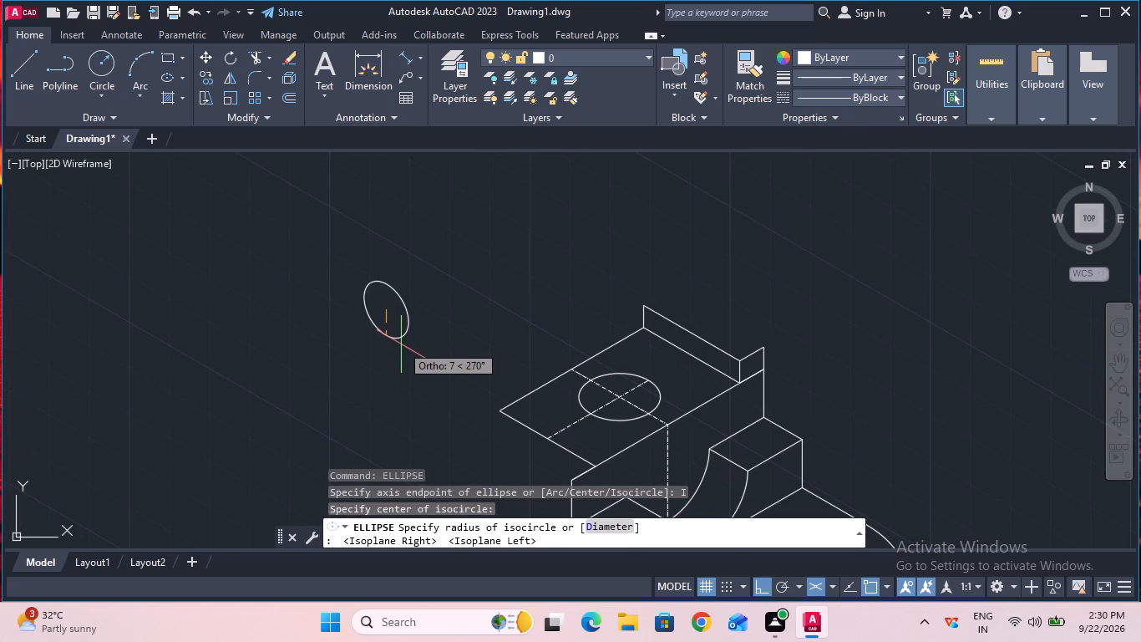
{"action": "key", "text": "2"}
{"action": "key", "text": "0"}
{"action": "key", "text": "Return"}
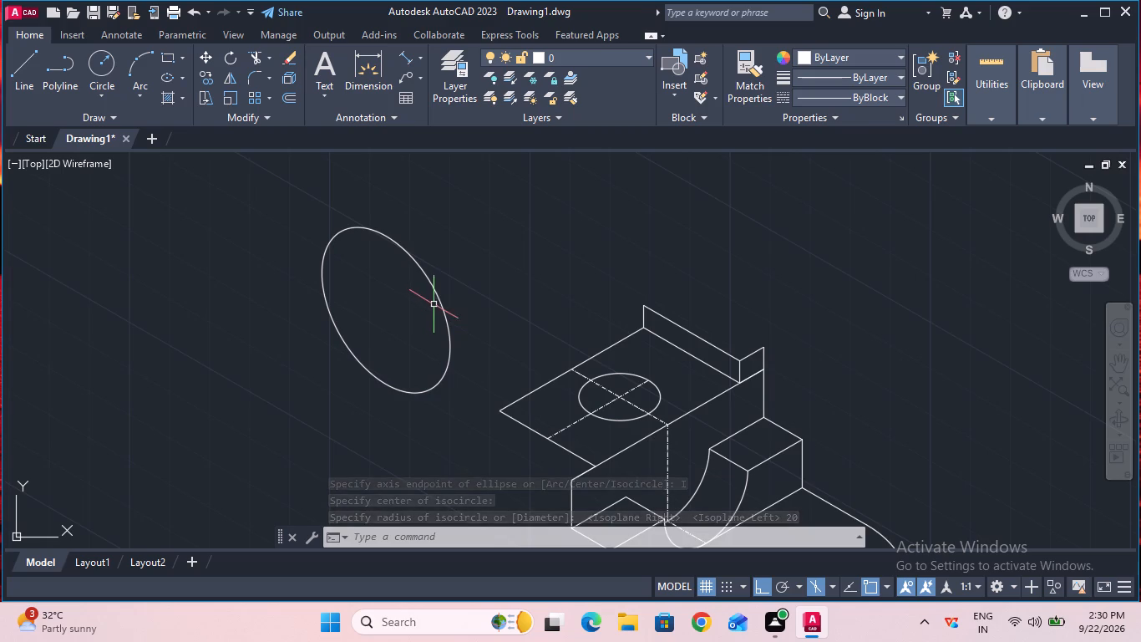
Move the large isocircle freely from the empty area to just above the upright panel's top edge, using its centre as base point.
{"action": "left_click", "coordinate": [205, 64]}
{"action": "left_click", "coordinate": [373, 229]}
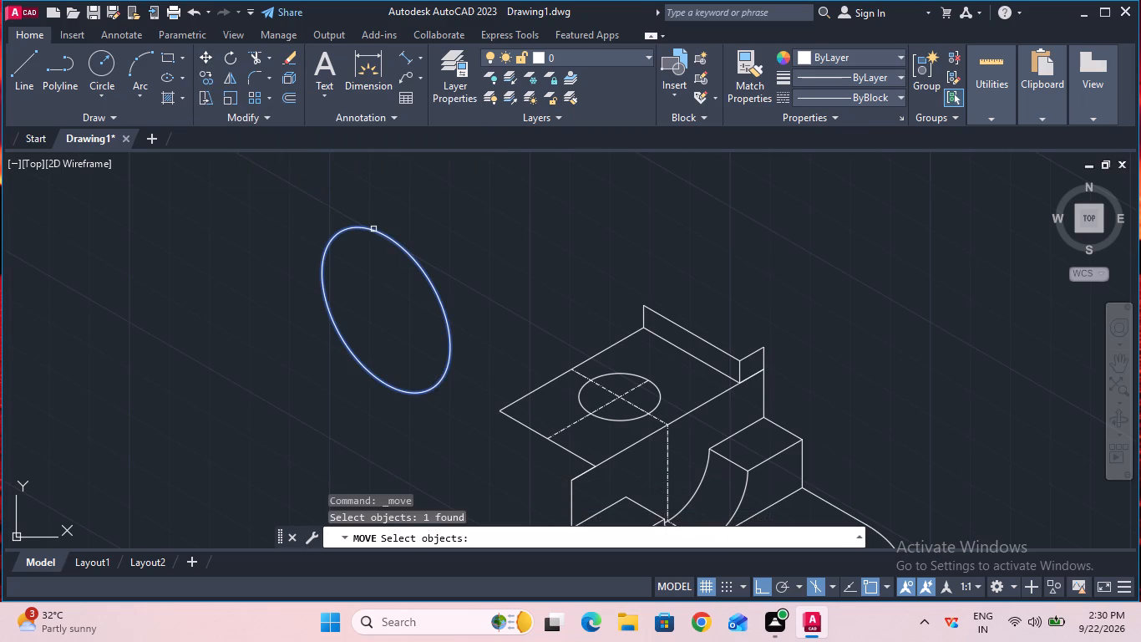
{"action": "key", "text": "Return"}
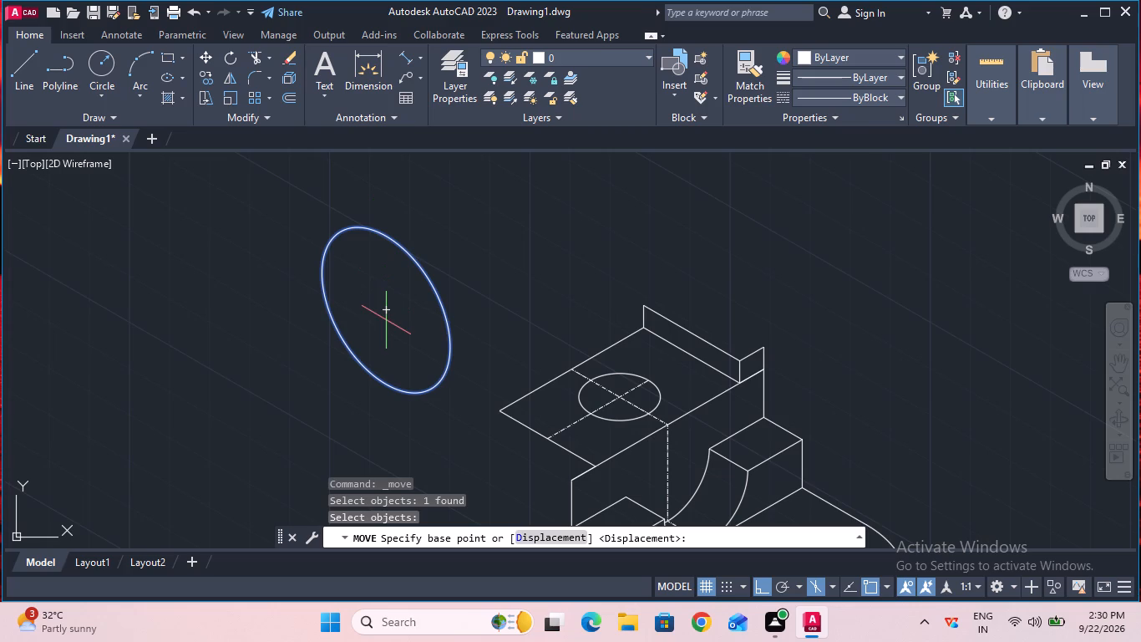
{"action": "left_click", "coordinate": [387, 311]}
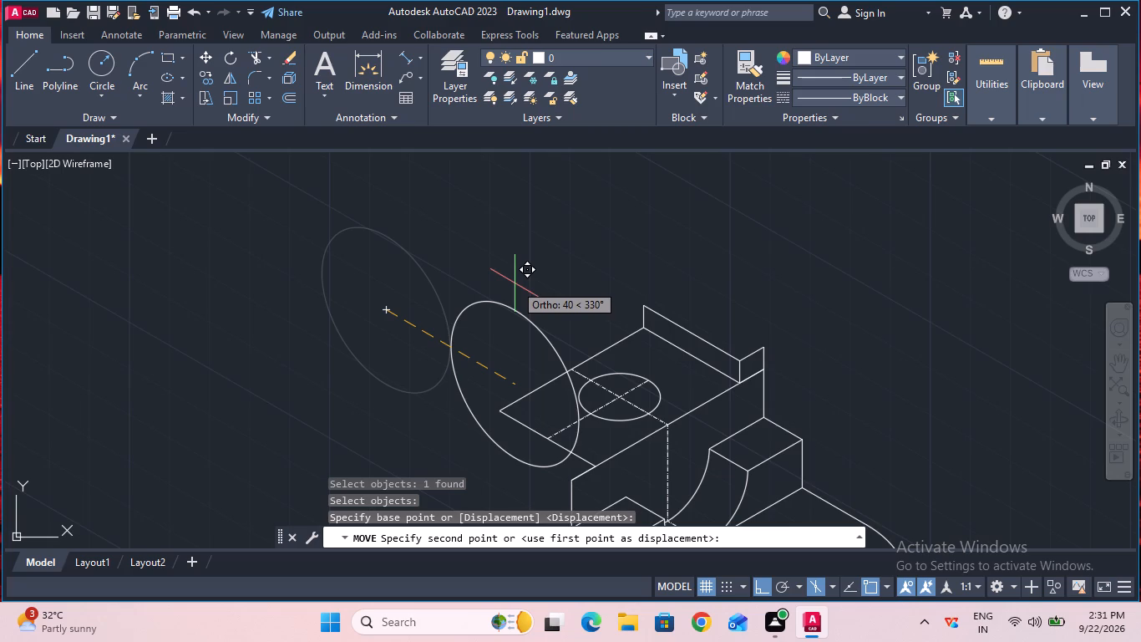
{"action": "key", "text": "F5"}
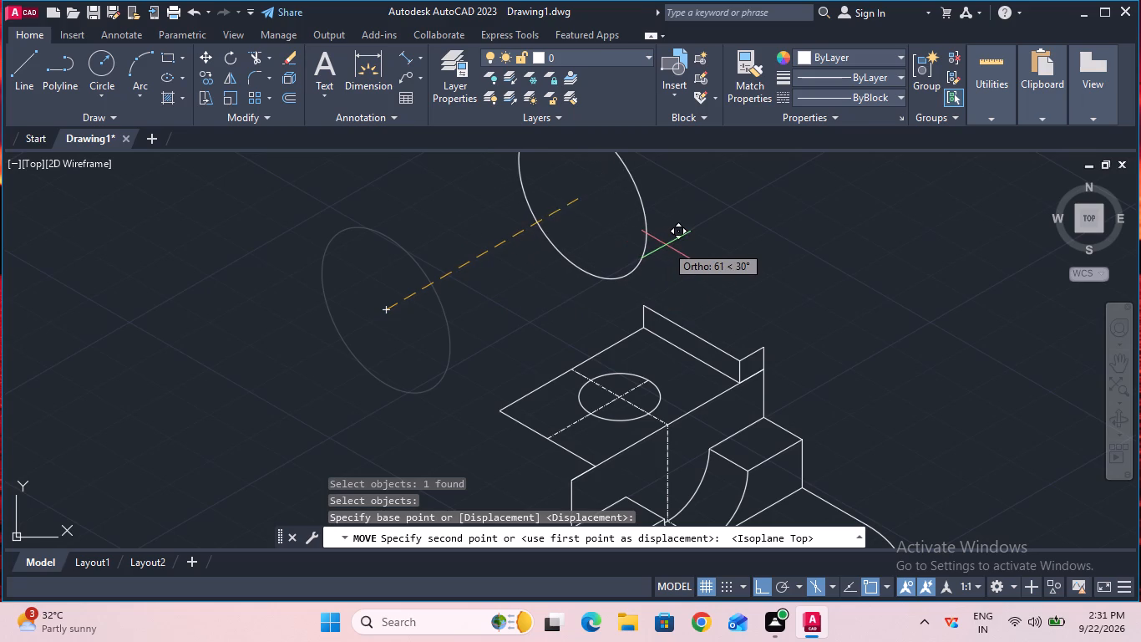
{"action": "key", "text": "F5"}
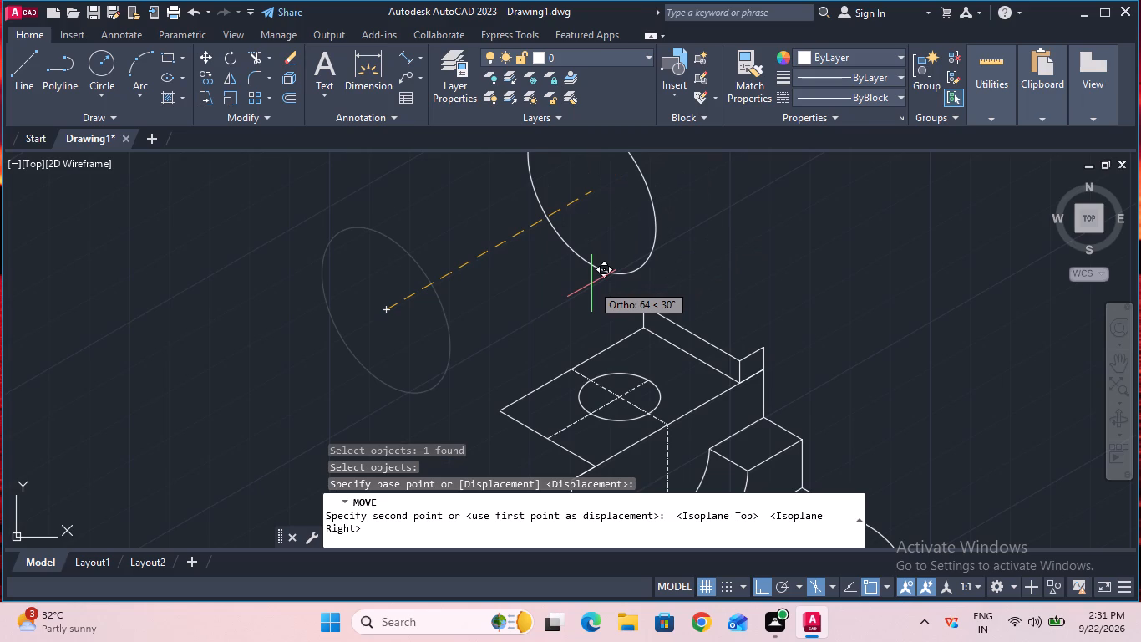
{"action": "key", "text": "F8"}
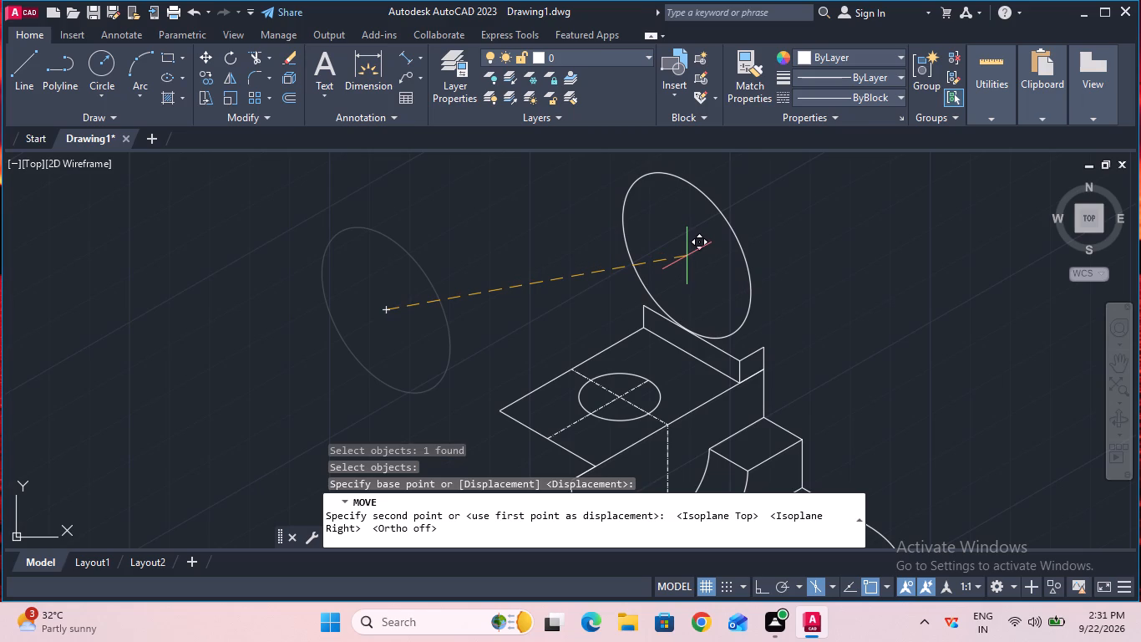
{"action": "left_click", "coordinate": [687, 256]}
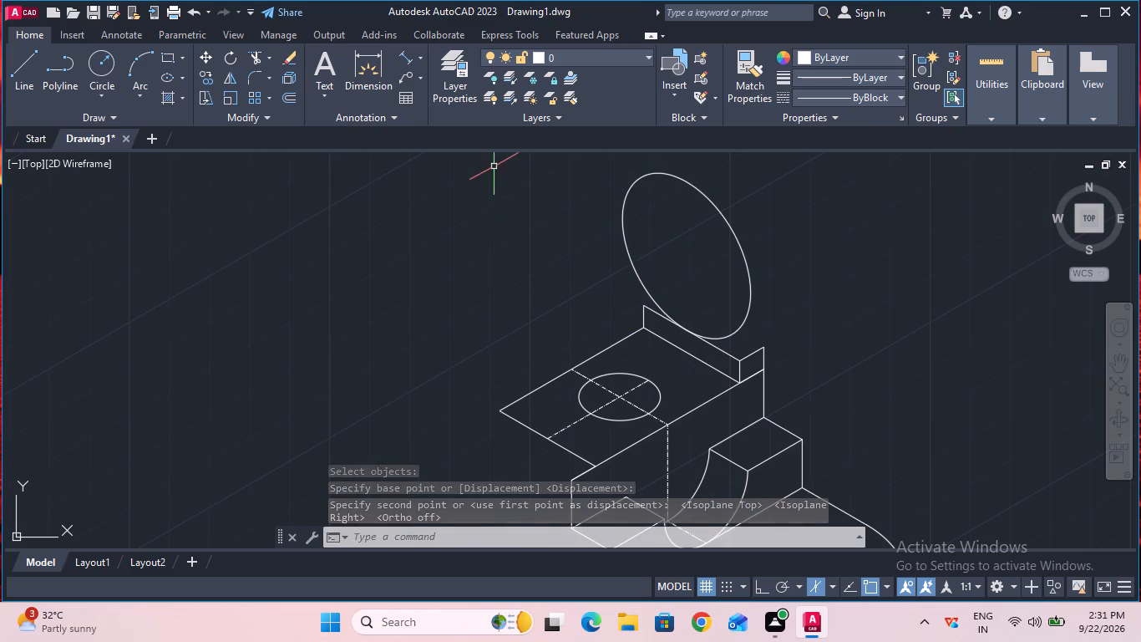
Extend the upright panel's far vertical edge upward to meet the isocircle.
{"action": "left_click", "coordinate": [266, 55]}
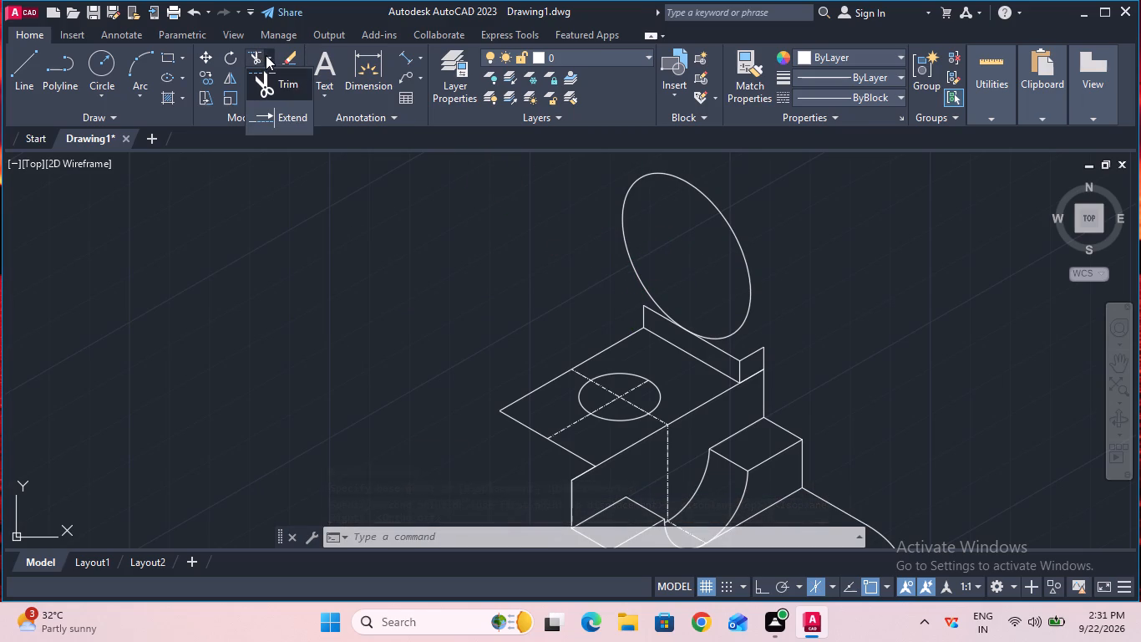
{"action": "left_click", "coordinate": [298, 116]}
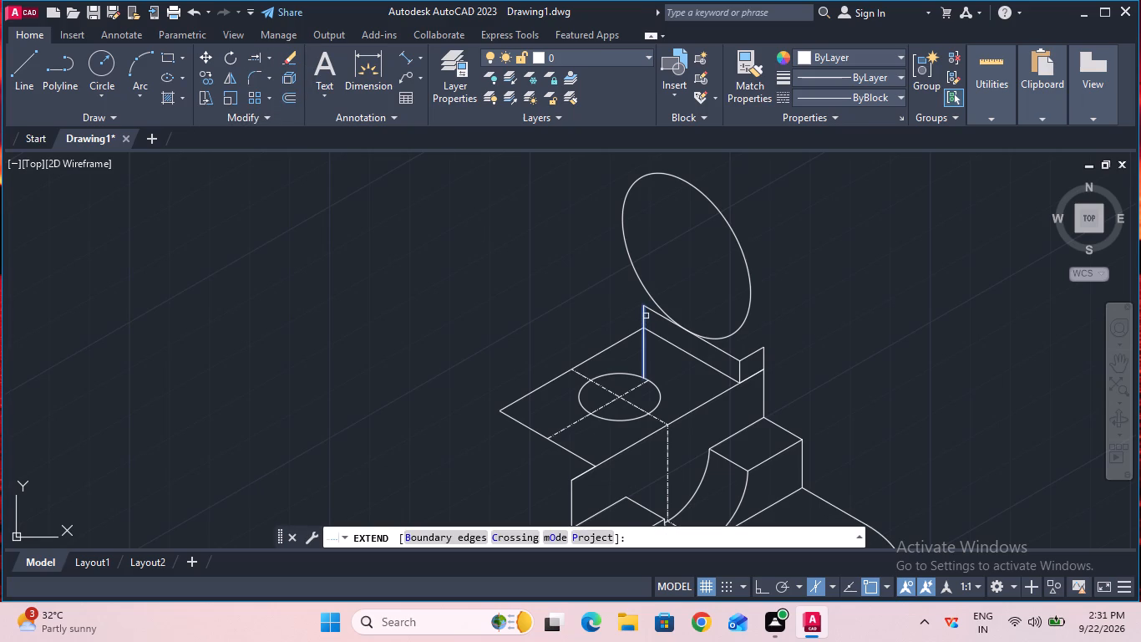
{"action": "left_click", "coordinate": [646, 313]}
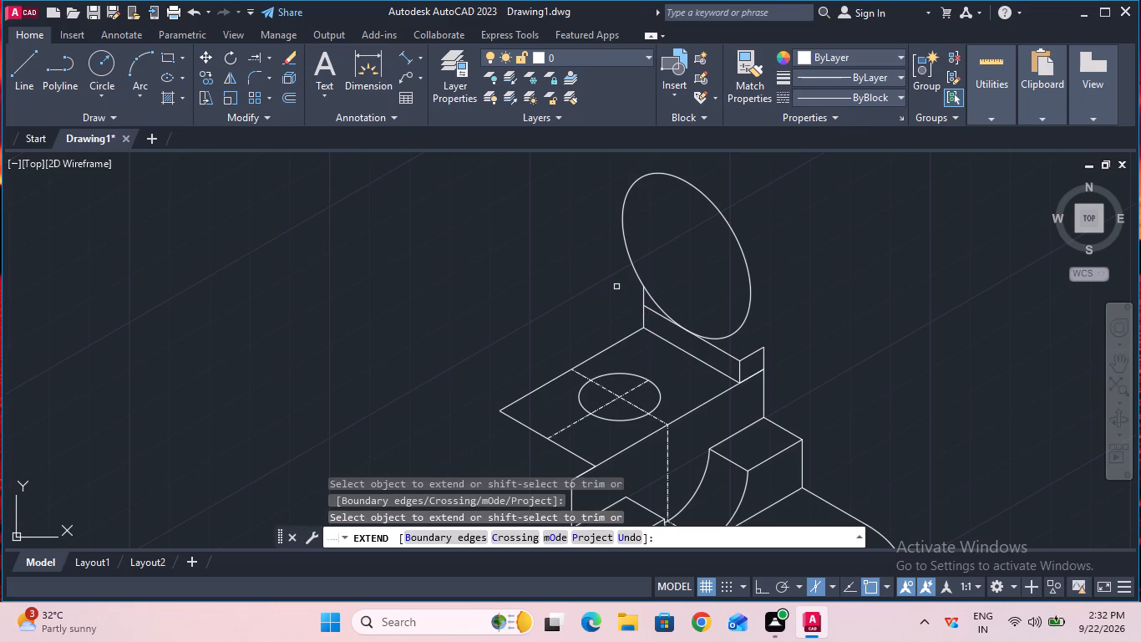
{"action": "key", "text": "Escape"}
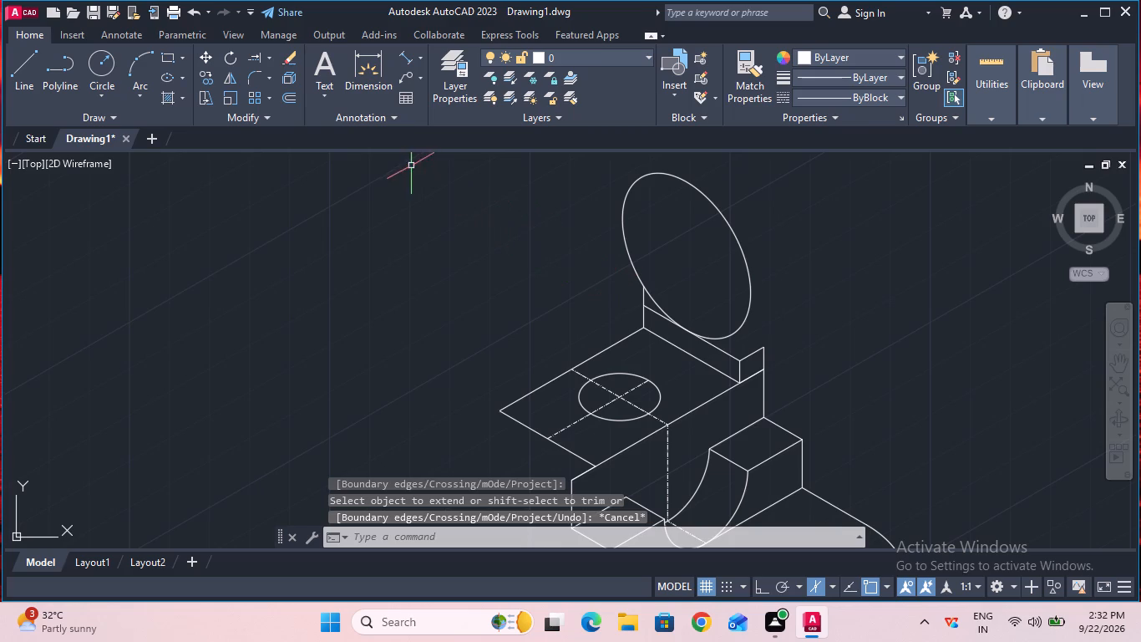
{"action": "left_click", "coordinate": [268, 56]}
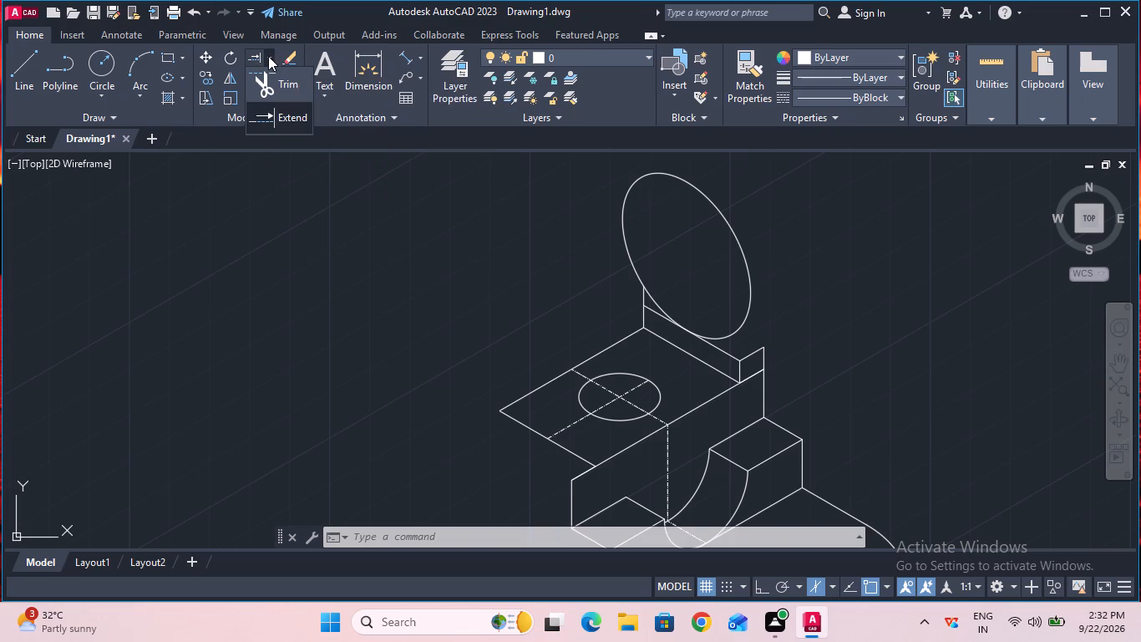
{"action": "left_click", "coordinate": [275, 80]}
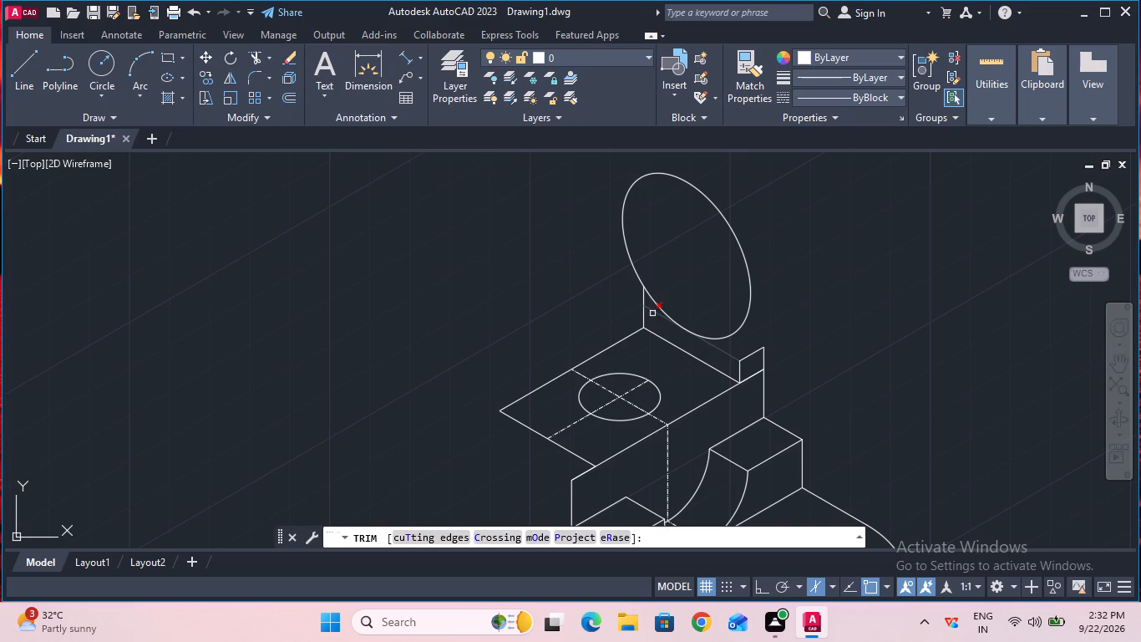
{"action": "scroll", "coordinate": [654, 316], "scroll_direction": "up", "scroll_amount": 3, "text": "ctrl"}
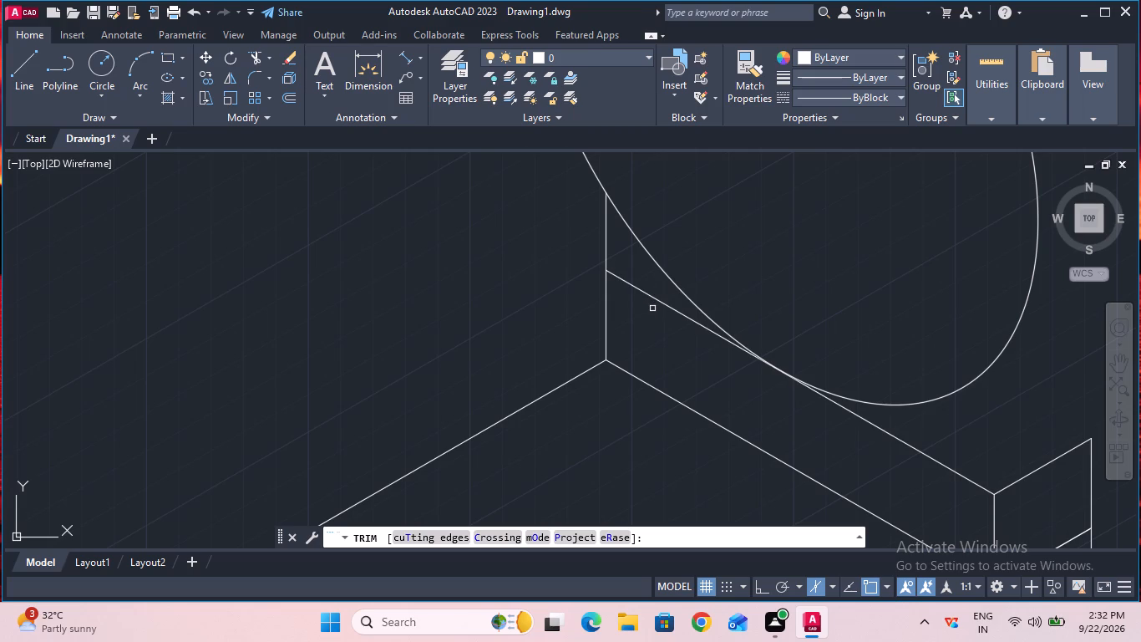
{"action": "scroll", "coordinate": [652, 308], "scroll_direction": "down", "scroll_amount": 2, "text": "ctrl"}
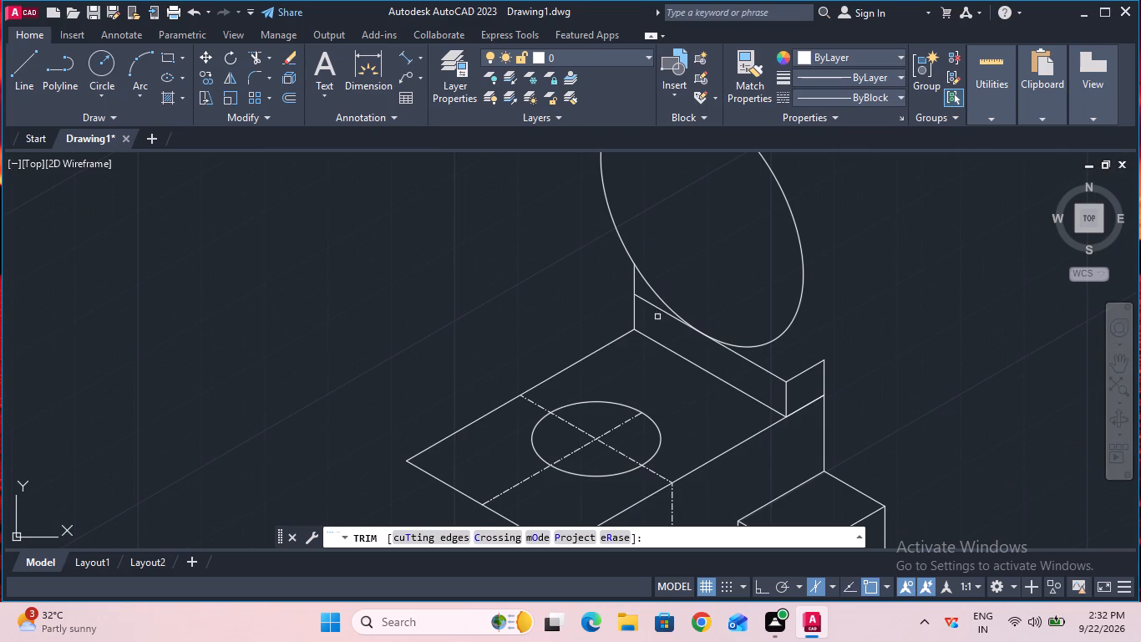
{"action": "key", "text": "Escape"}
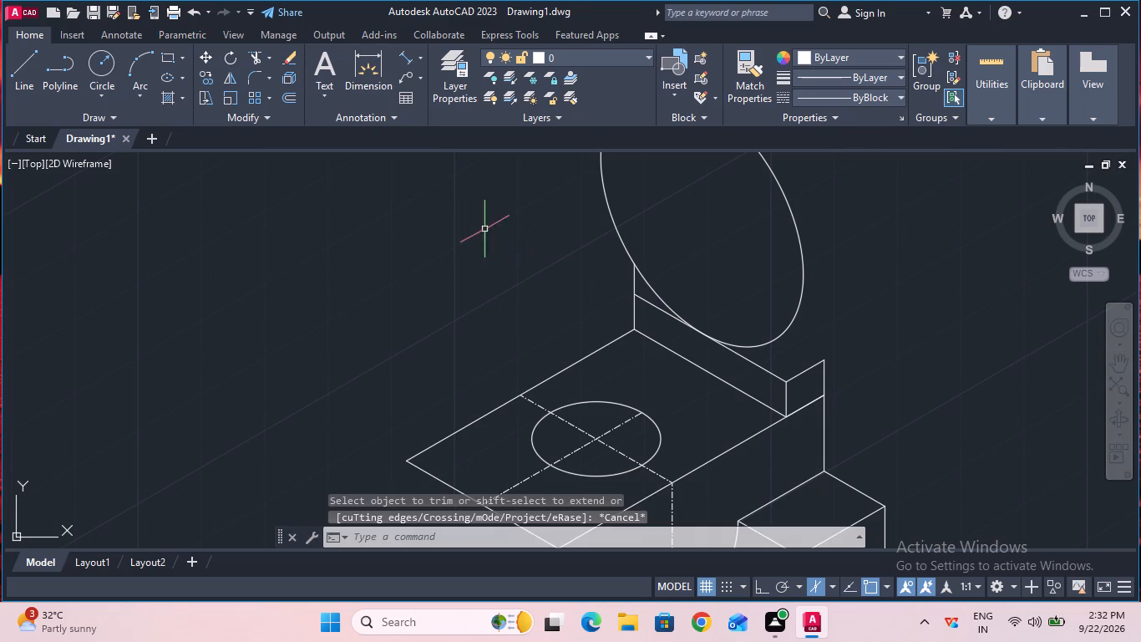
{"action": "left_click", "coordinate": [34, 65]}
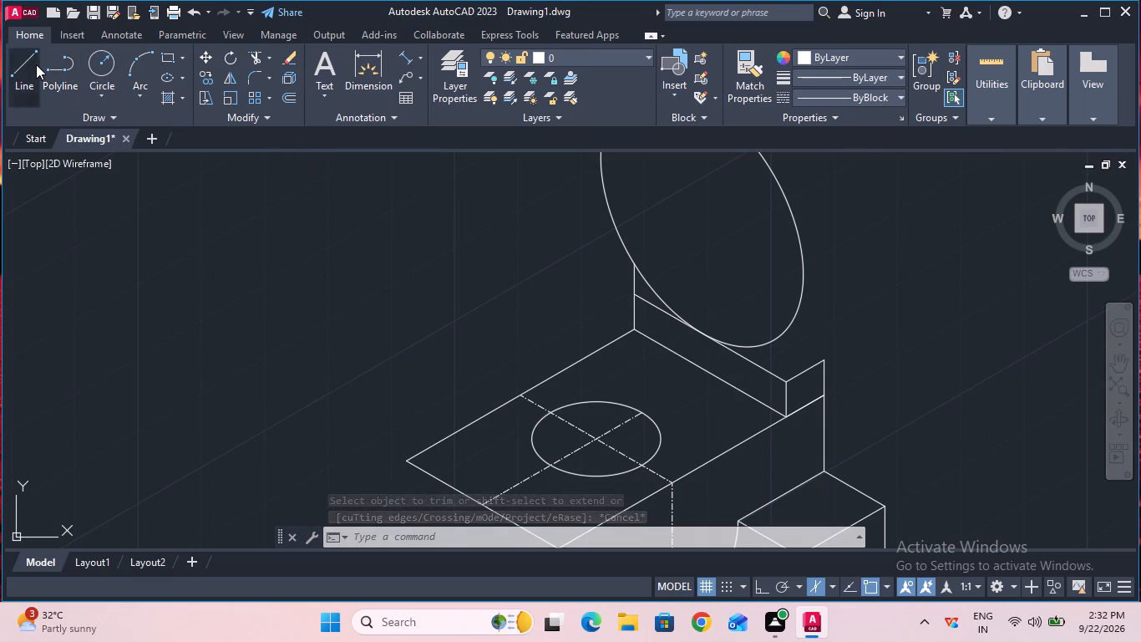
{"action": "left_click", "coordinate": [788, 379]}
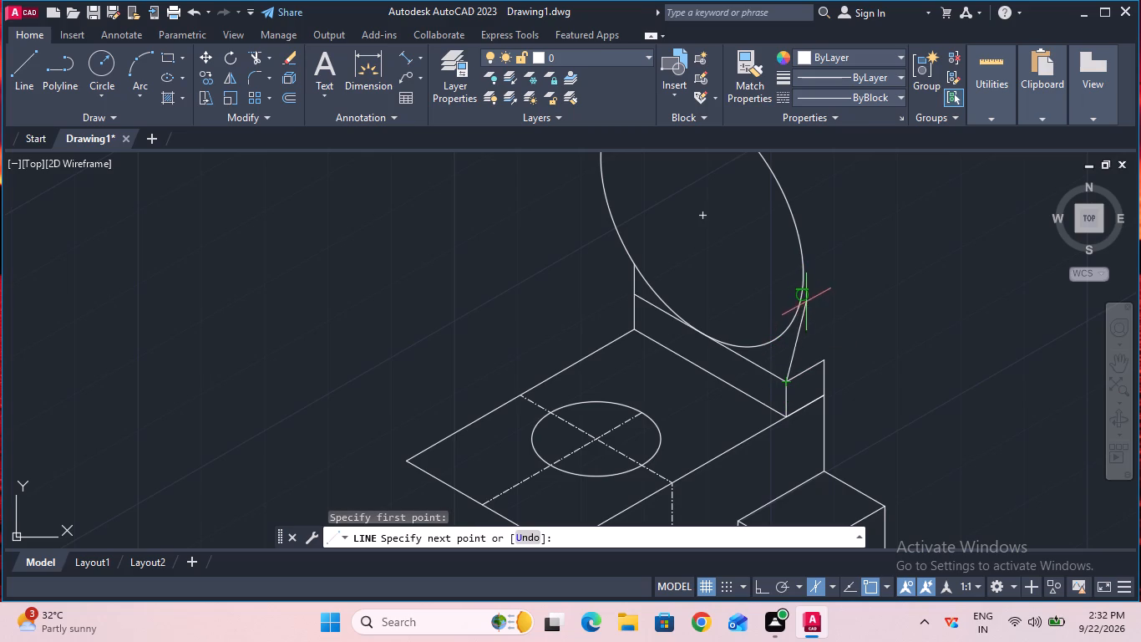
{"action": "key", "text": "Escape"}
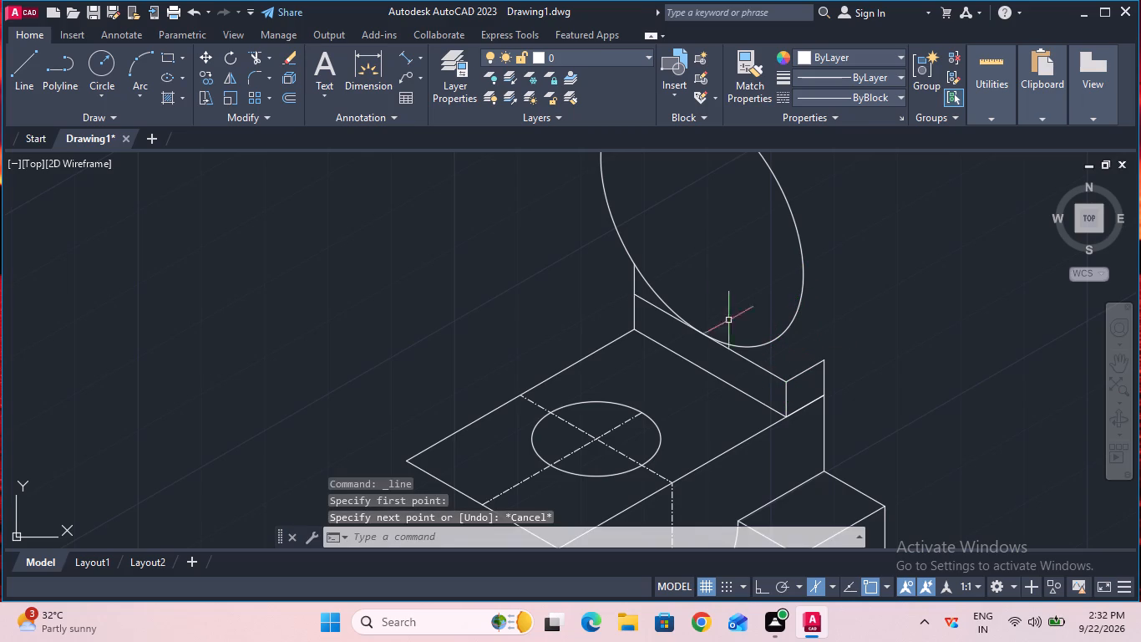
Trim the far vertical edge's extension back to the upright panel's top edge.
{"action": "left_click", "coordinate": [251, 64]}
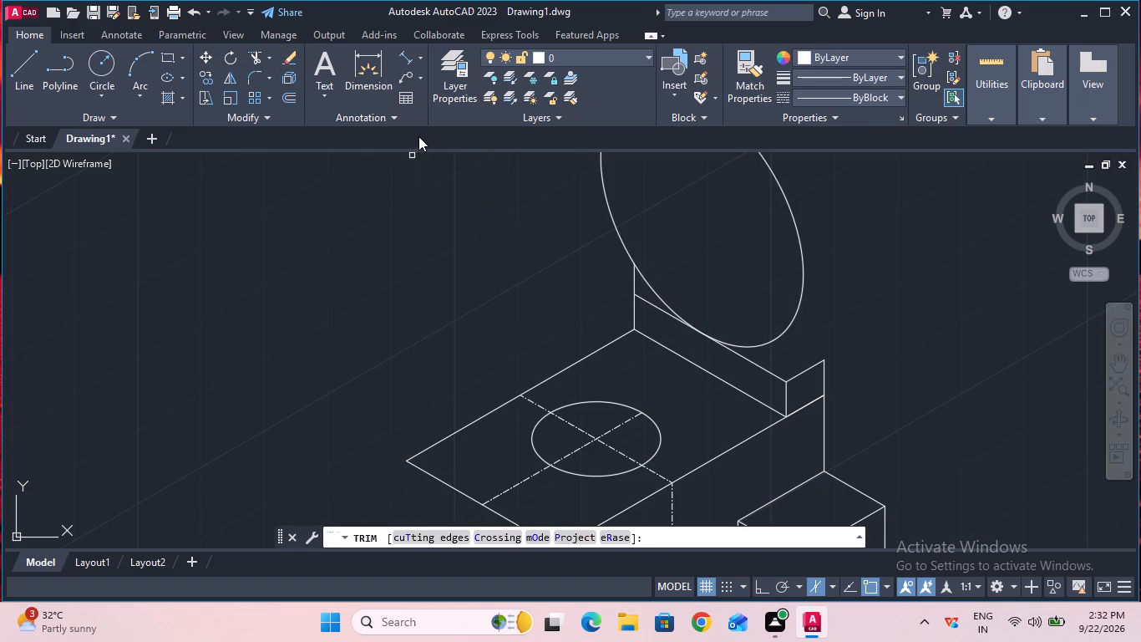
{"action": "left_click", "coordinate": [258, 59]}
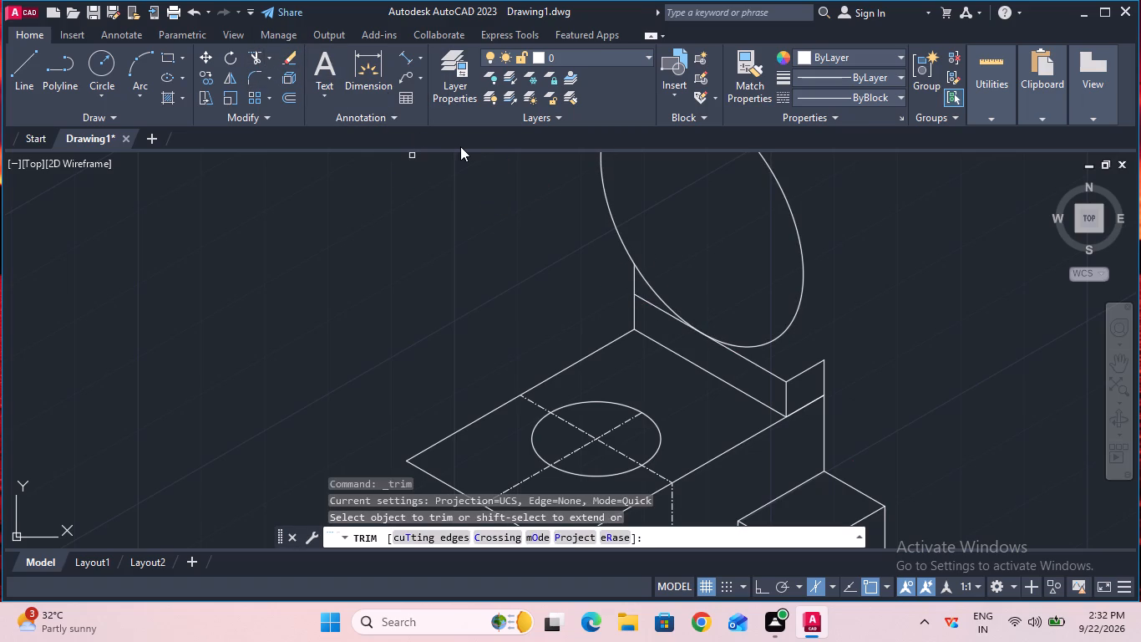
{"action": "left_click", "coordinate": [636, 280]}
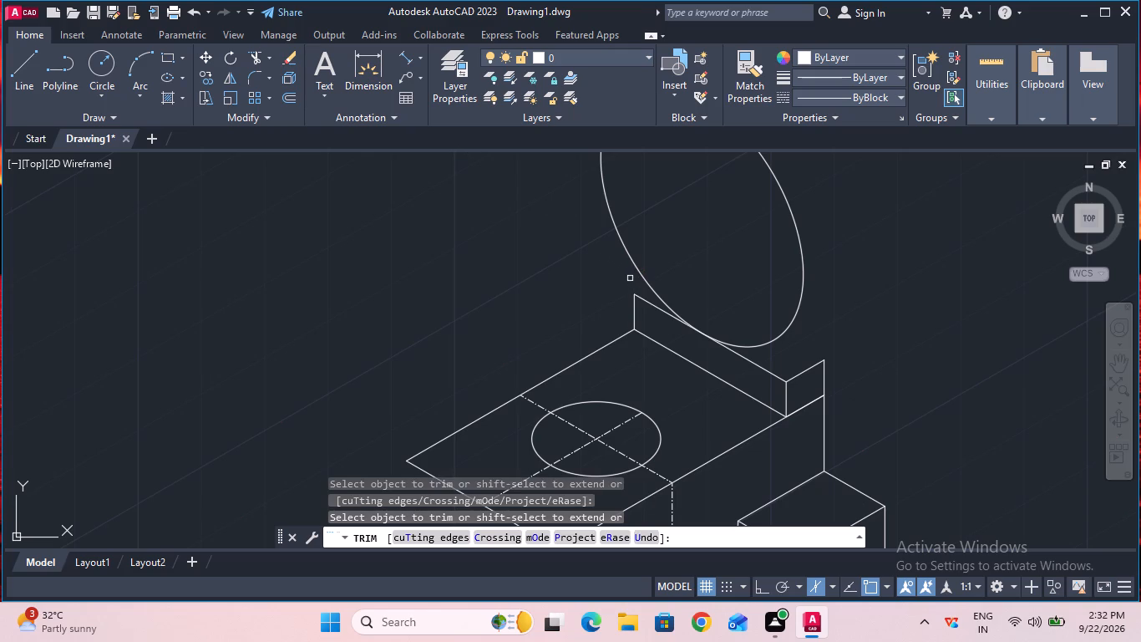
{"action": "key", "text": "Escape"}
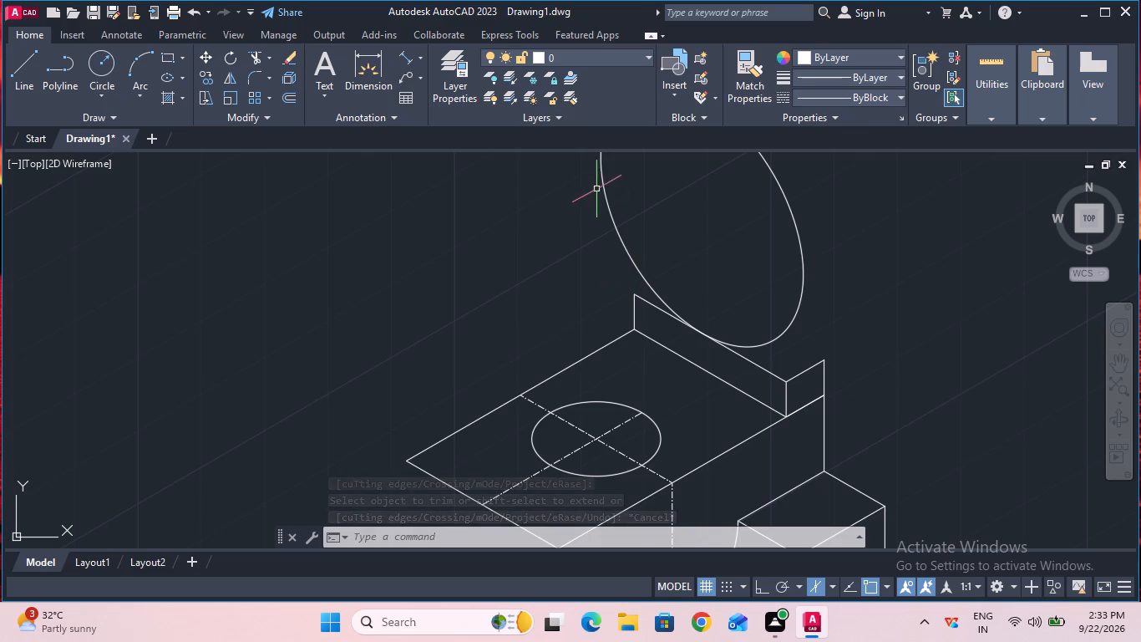
Move the large isocircle from its centre about 5 mm at 150° in the left isoplane, with Ortho on.
{"action": "scroll", "coordinate": [595, 190], "scroll_direction": "down", "scroll_amount": 2, "text": "ctrl"}
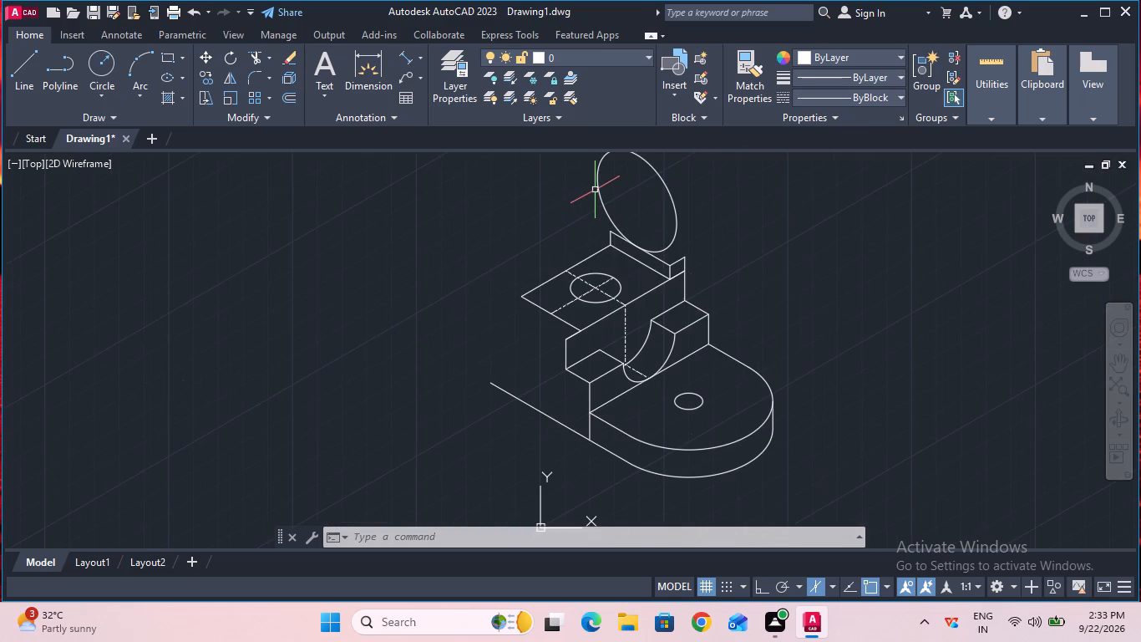
{"action": "scroll", "coordinate": [595, 190], "scroll_direction": "left", "scroll_amount": 1}
{"action": "double_click", "coordinate": [1120, 357]}
{"action": "left_click_drag", "start_coordinate": [823, 307], "coordinate": [813, 351]}
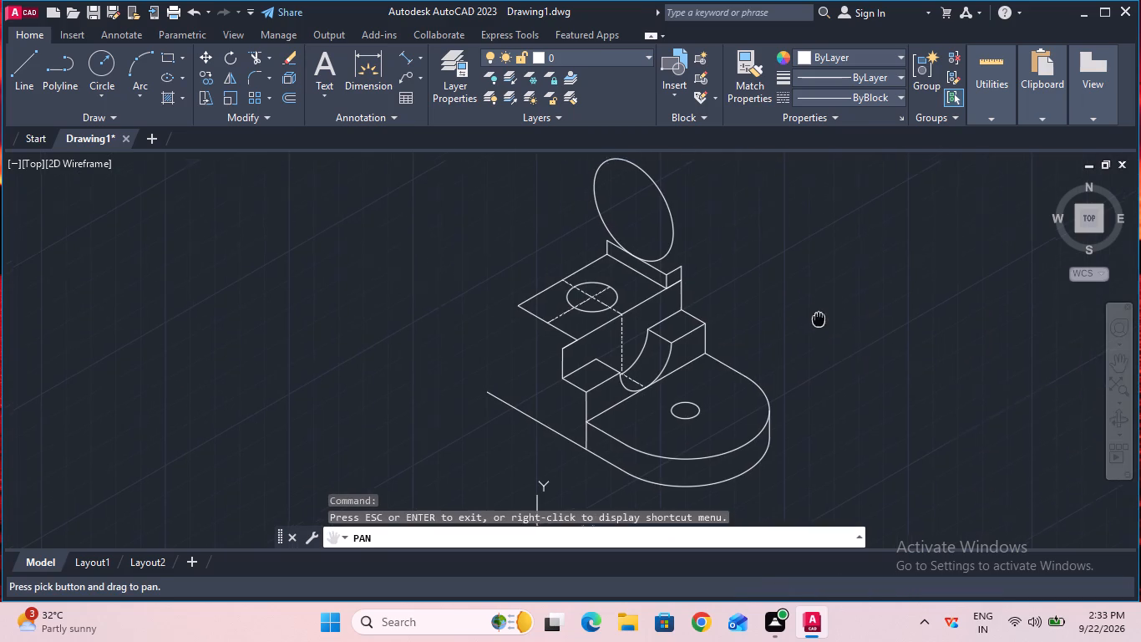
{"action": "left_click_drag", "start_coordinate": [813, 351], "coordinate": [808, 397]}
{"action": "key", "text": "Escape"}
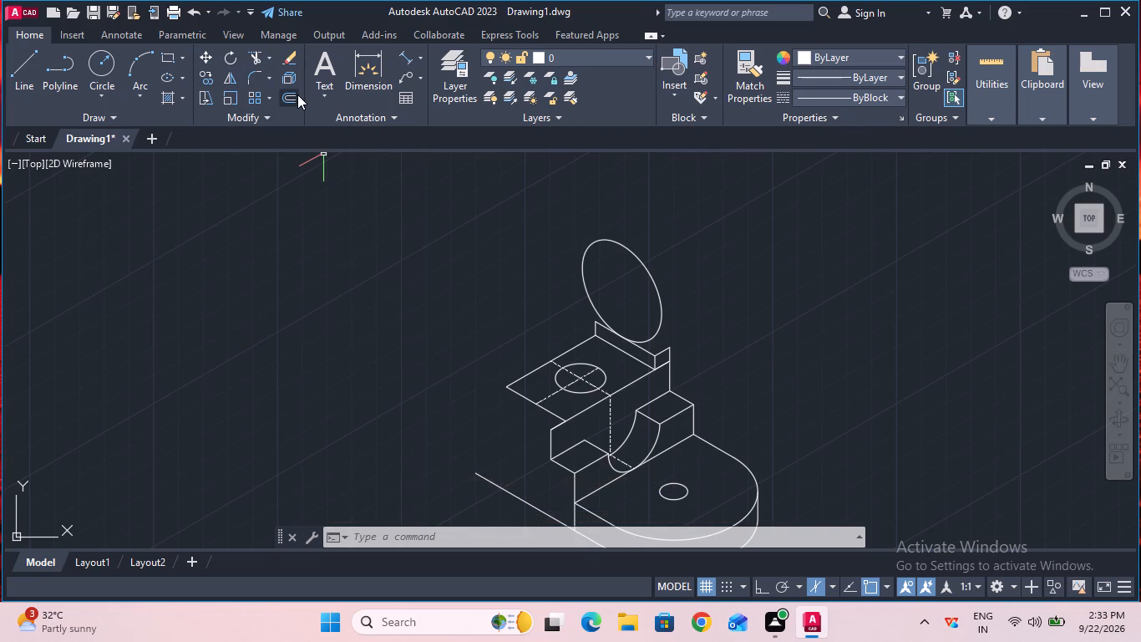
{"action": "key", "text": "F8"}
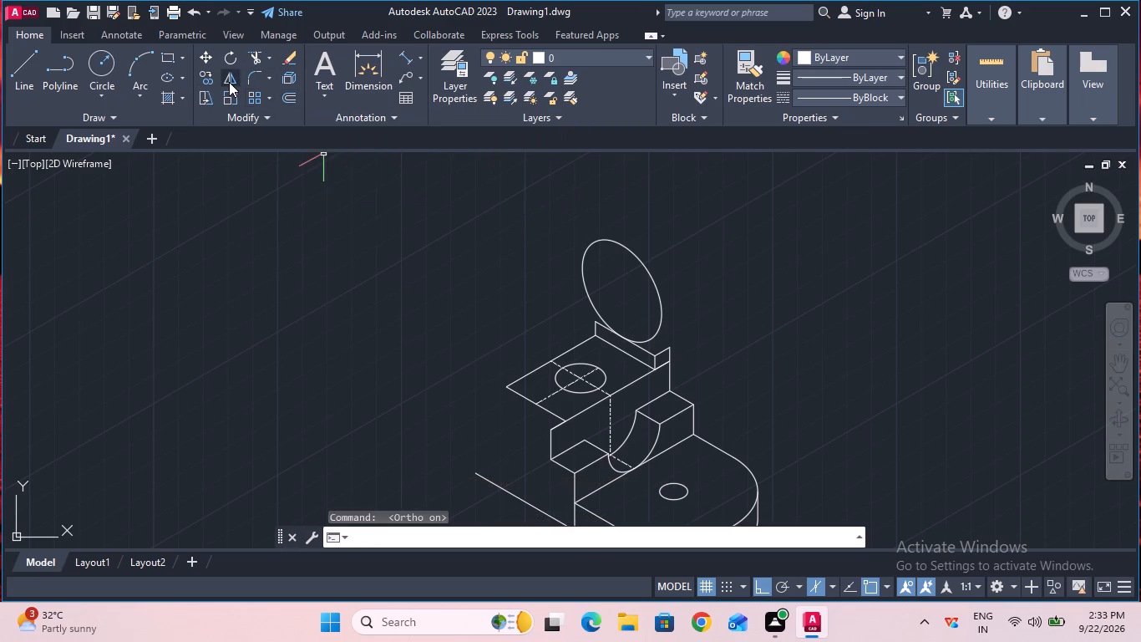
{"action": "left_click", "coordinate": [205, 60]}
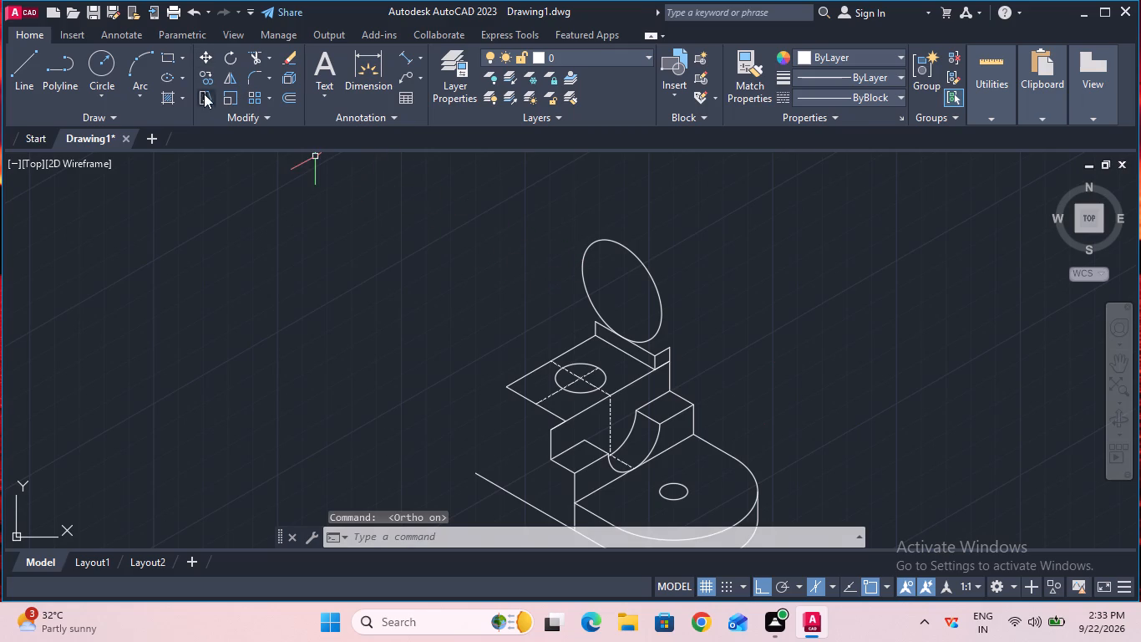
{"action": "left_click", "coordinate": [200, 50]}
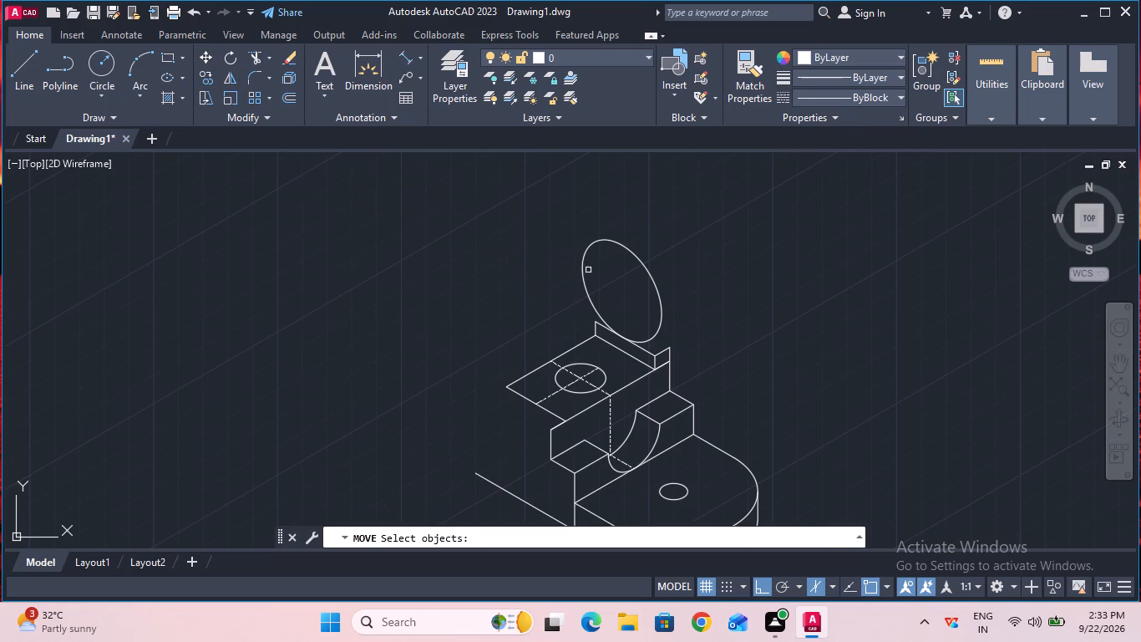
{"action": "left_click", "coordinate": [584, 272]}
{"action": "key", "text": "Return"}
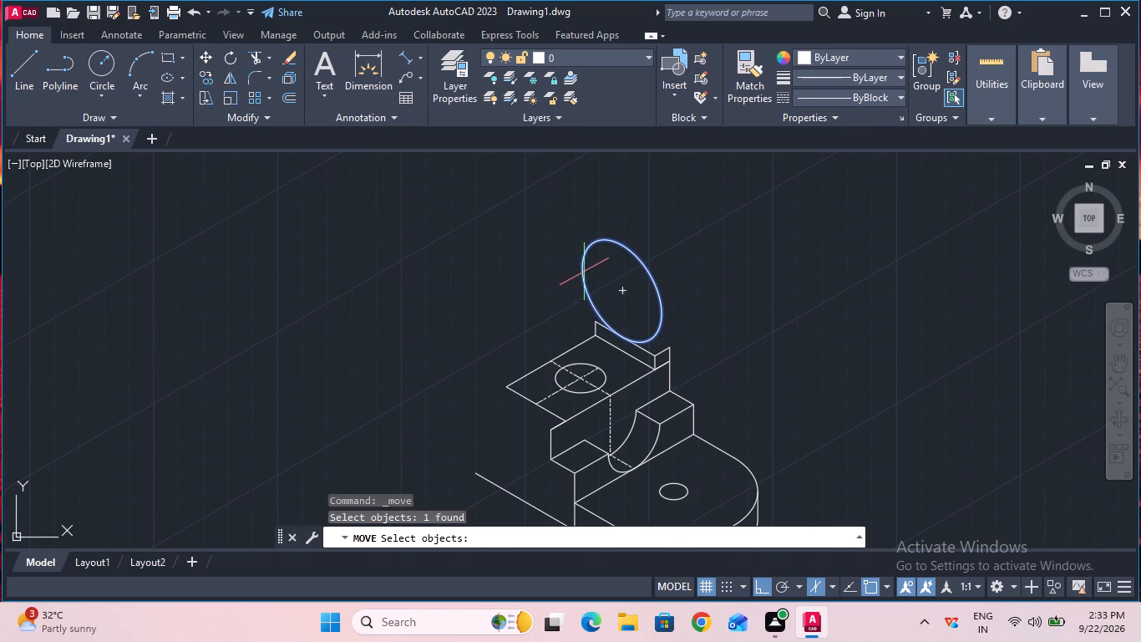
{"action": "left_click", "coordinate": [618, 290]}
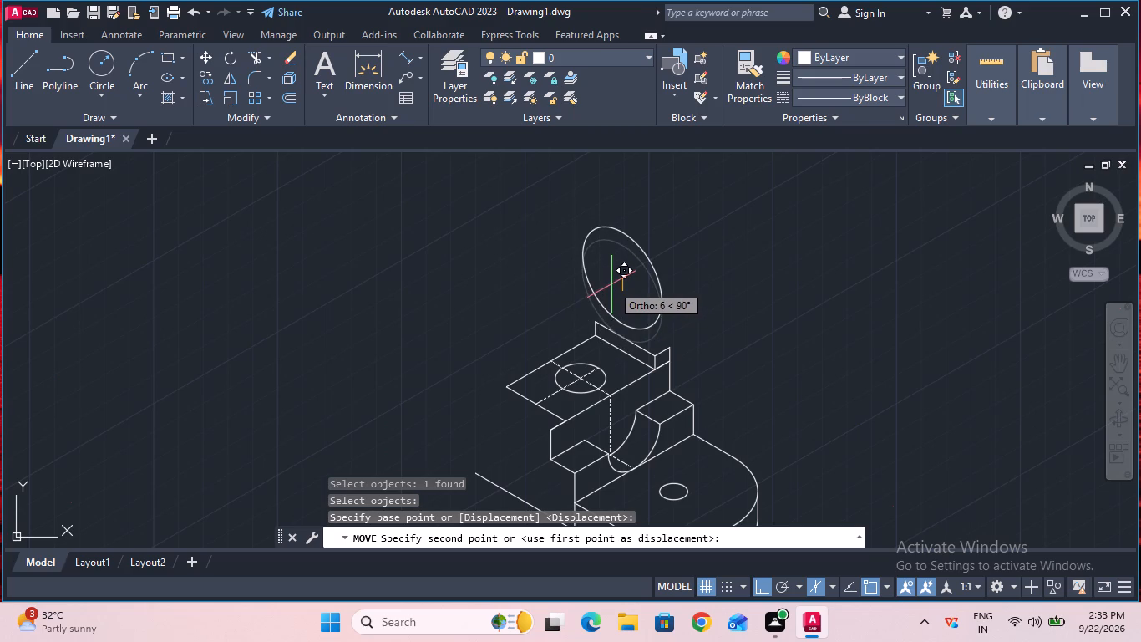
{"action": "key", "text": "F5"}
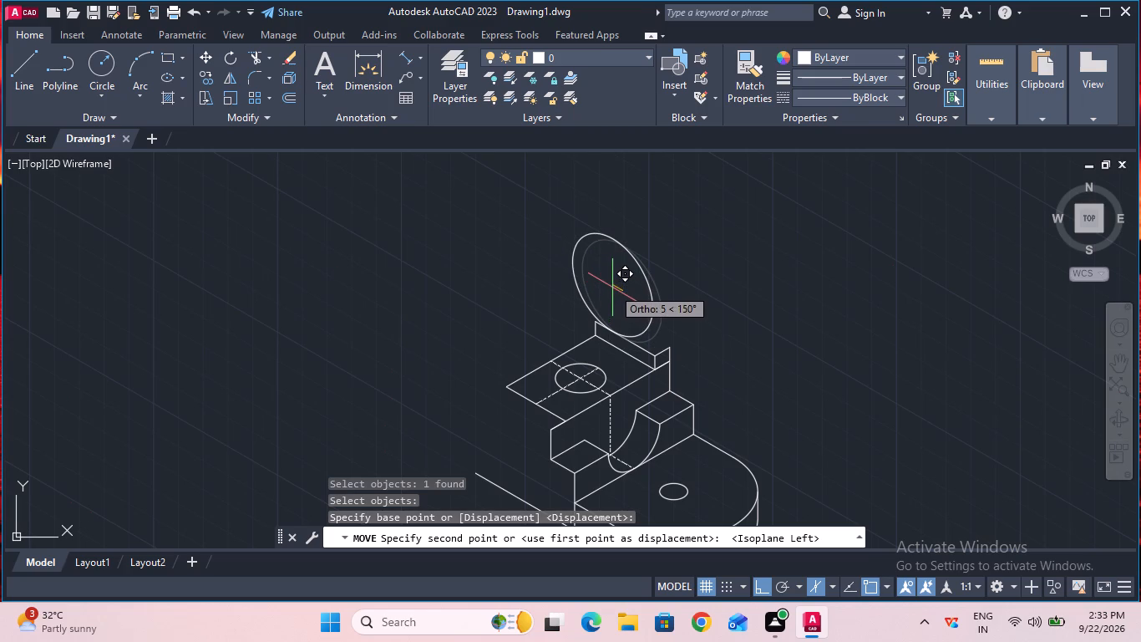
{"action": "left_click", "coordinate": [612, 288]}
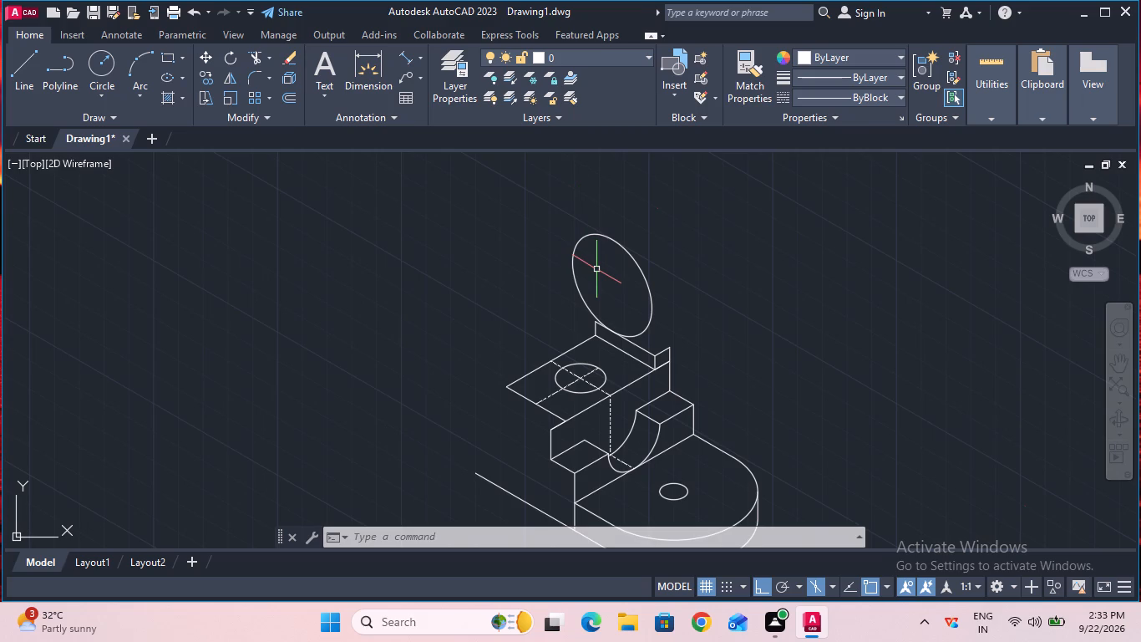
Draw the large isocircle's vertical centreline in CENTER linetype, 20 mm down from its centre, and extend it up to the isocircle.
{"action": "left_click", "coordinate": [865, 91]}
{"action": "left_click", "coordinate": [854, 151]}
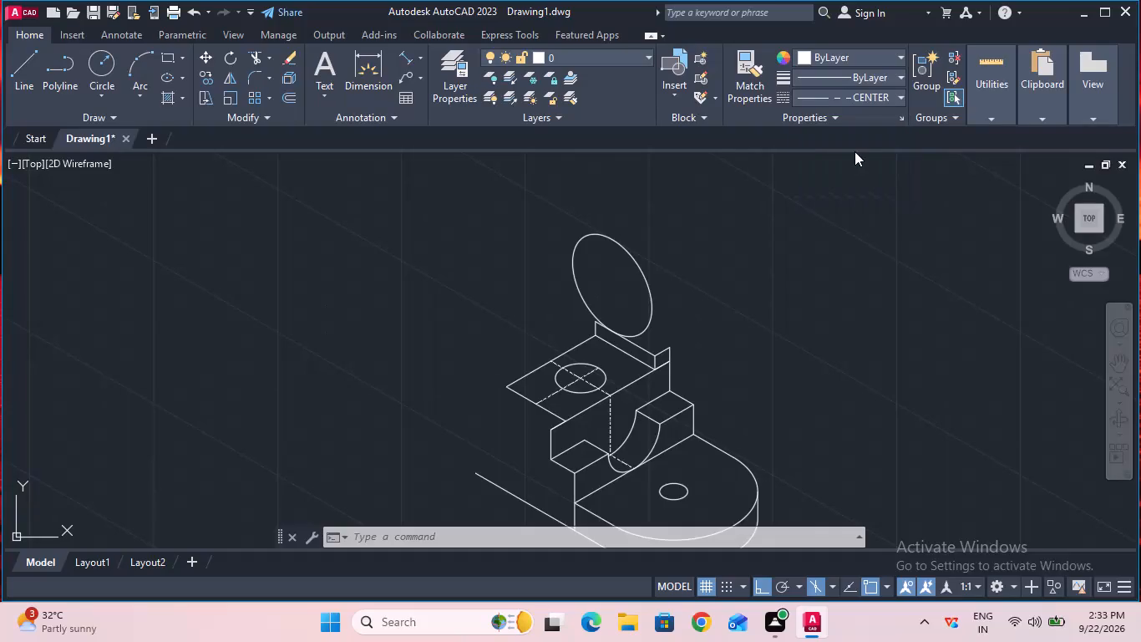
{"action": "double_click", "coordinate": [32, 88]}
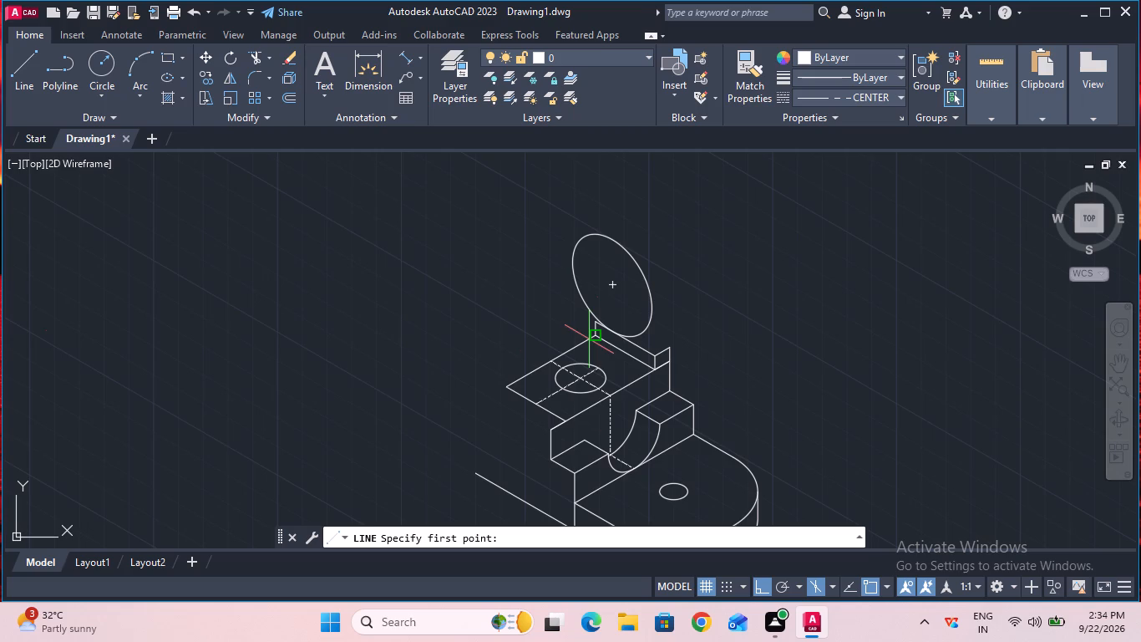
{"action": "left_click", "coordinate": [616, 288]}
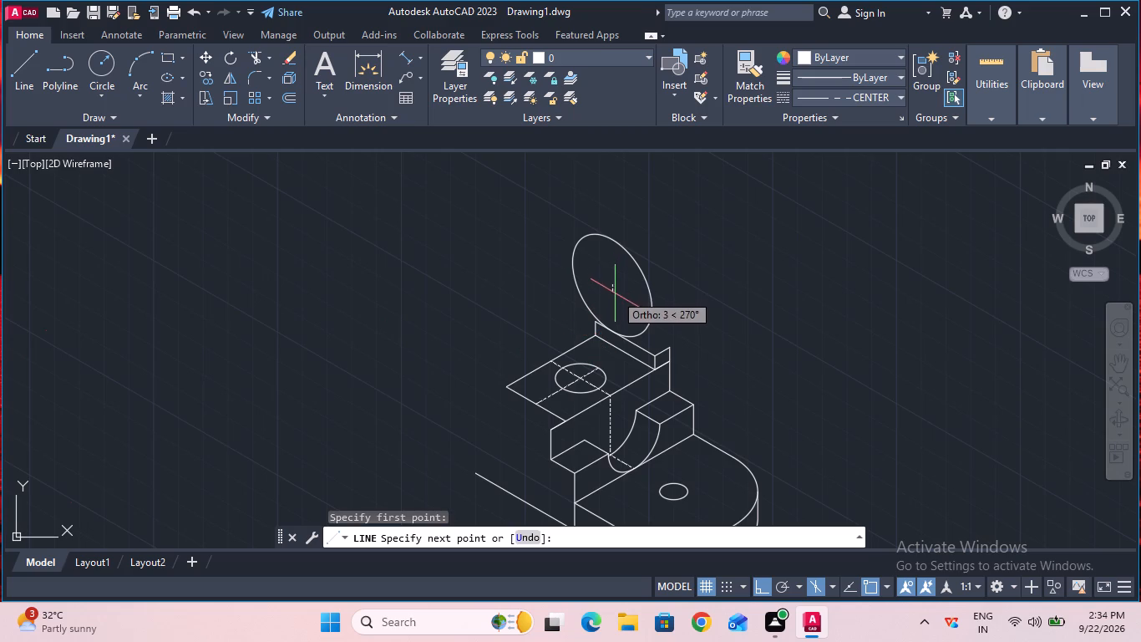
{"action": "key", "text": "2"}
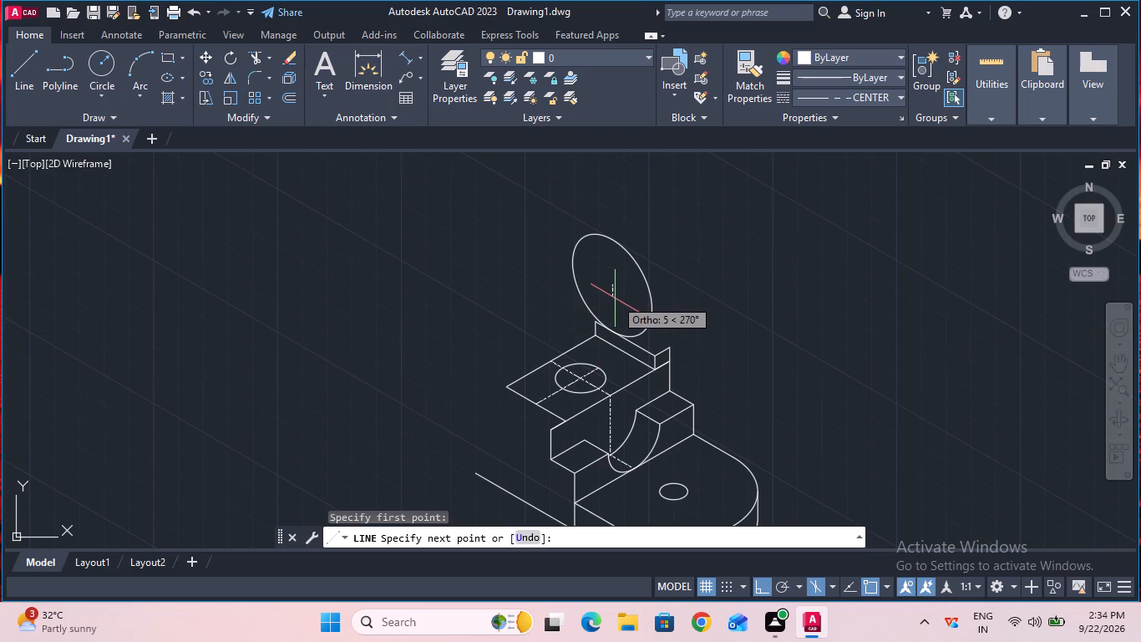
{"action": "key", "text": "0"}
{"action": "key", "text": "Return"}
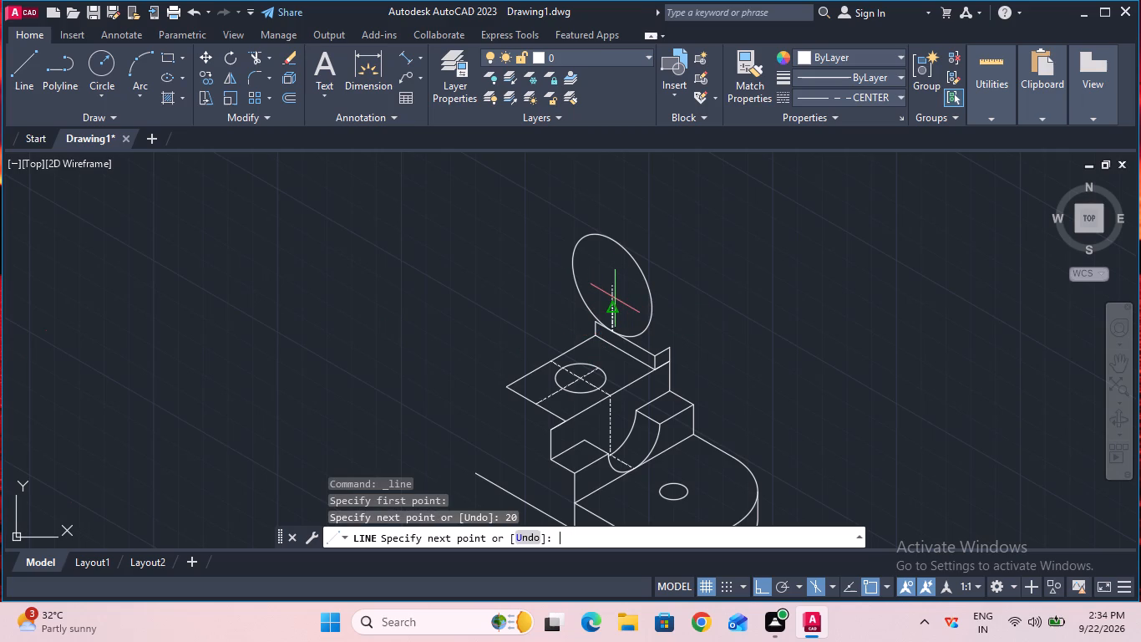
{"action": "key", "text": "Escape"}
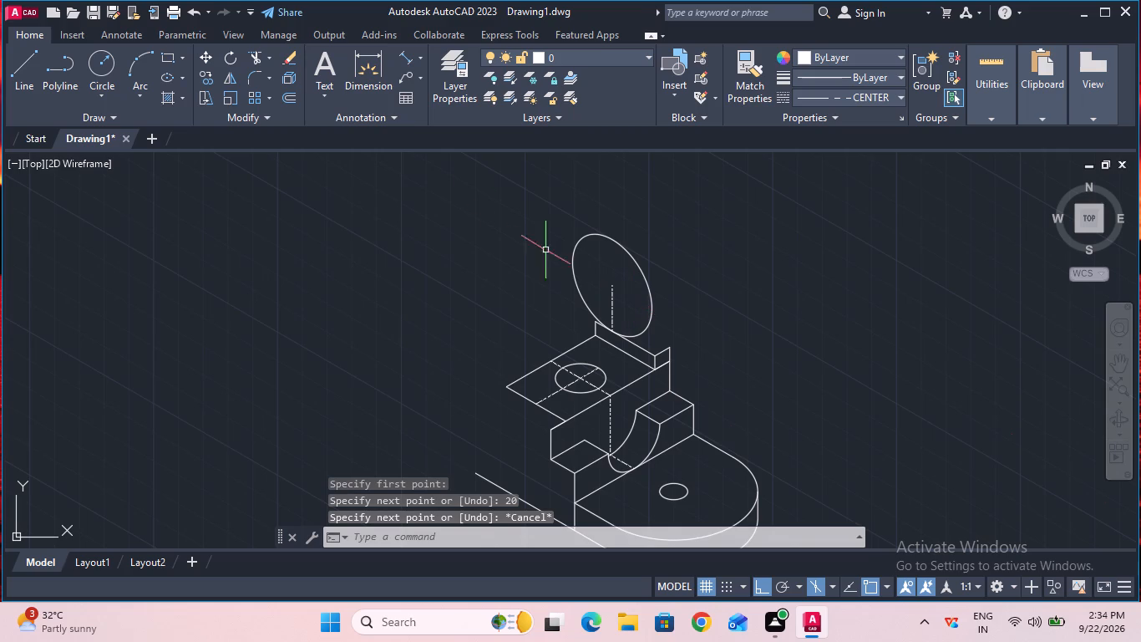
{"action": "left_click", "coordinate": [266, 61]}
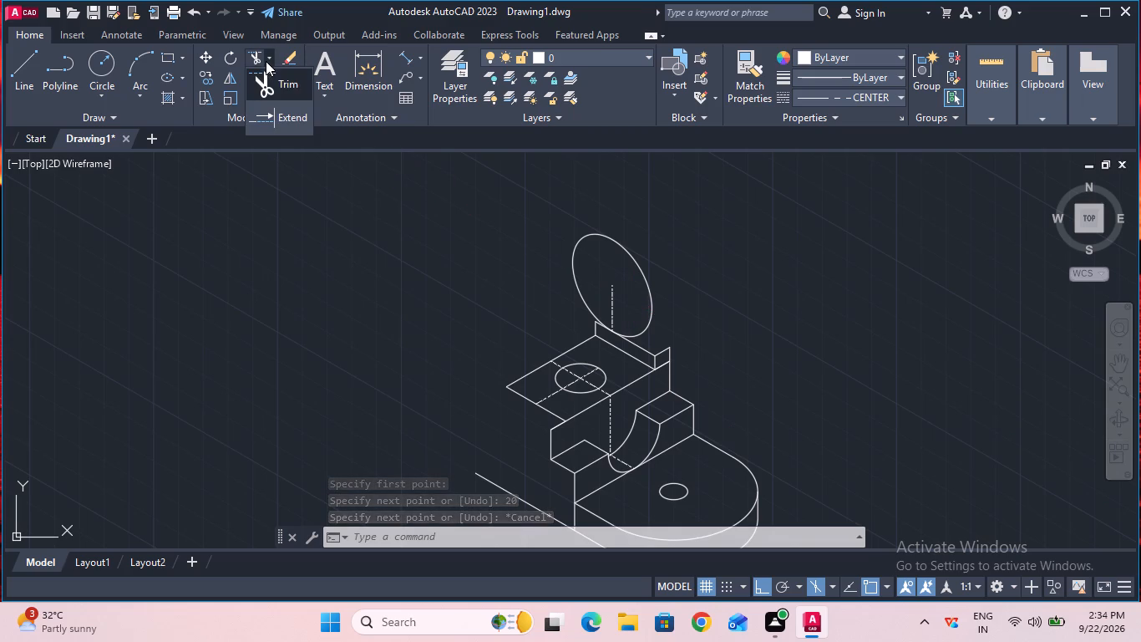
{"action": "double_click", "coordinate": [278, 110]}
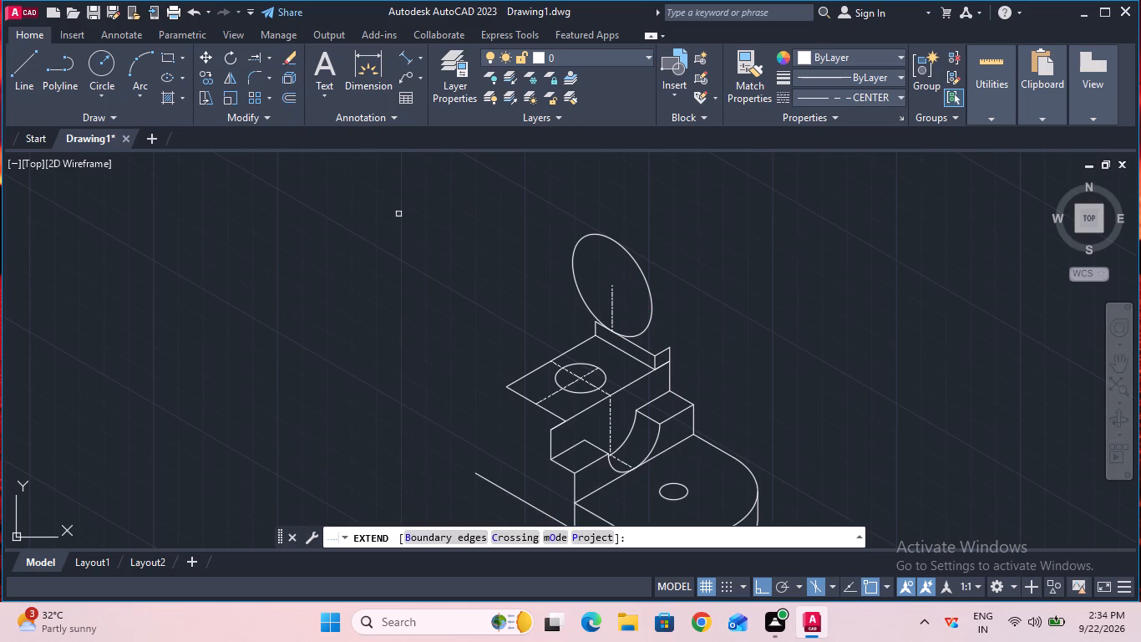
{"action": "left_click", "coordinate": [611, 295]}
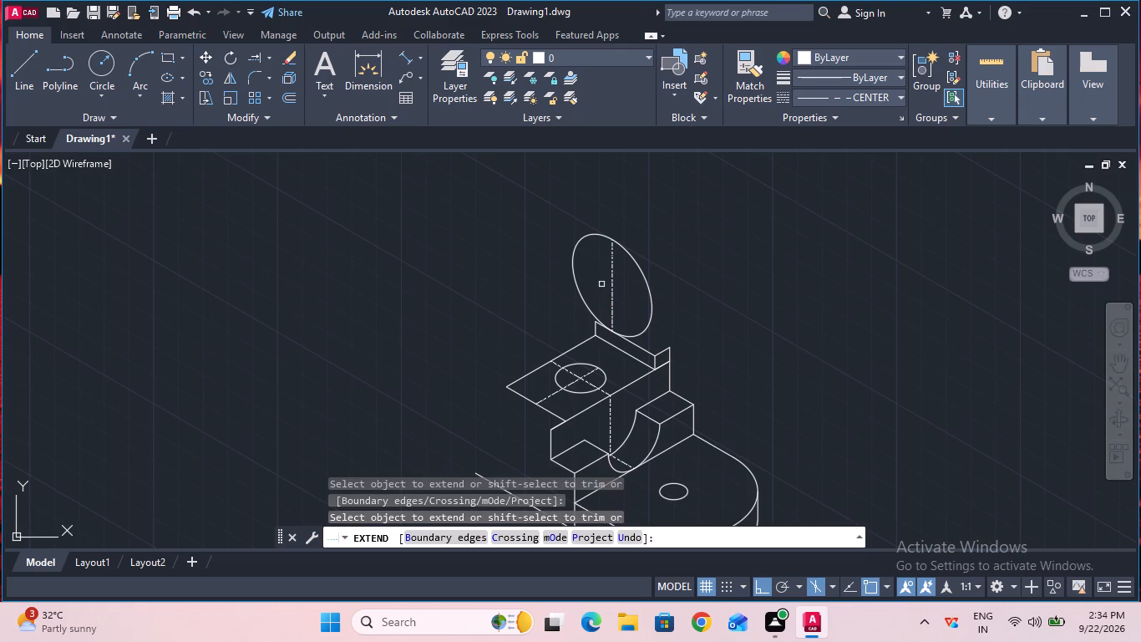
{"action": "key", "text": "Escape"}
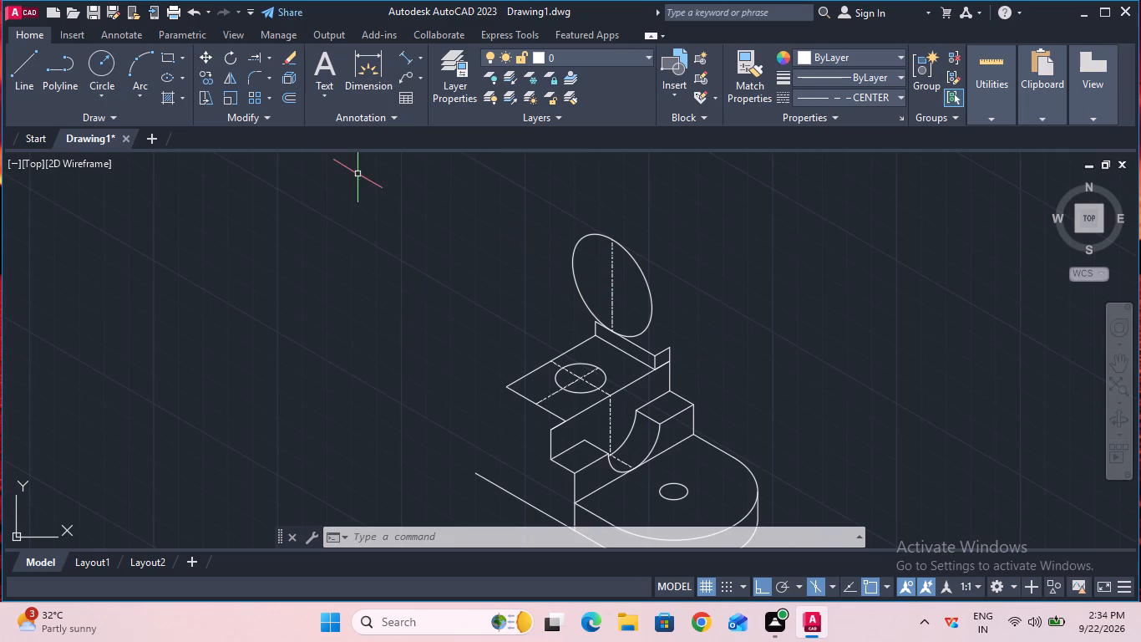
Draw the isocircle's slanted centreline, 20 mm at 150° from its centre, and extend it to the opposite side of the isocircle.
{"action": "left_click", "coordinate": [34, 72]}
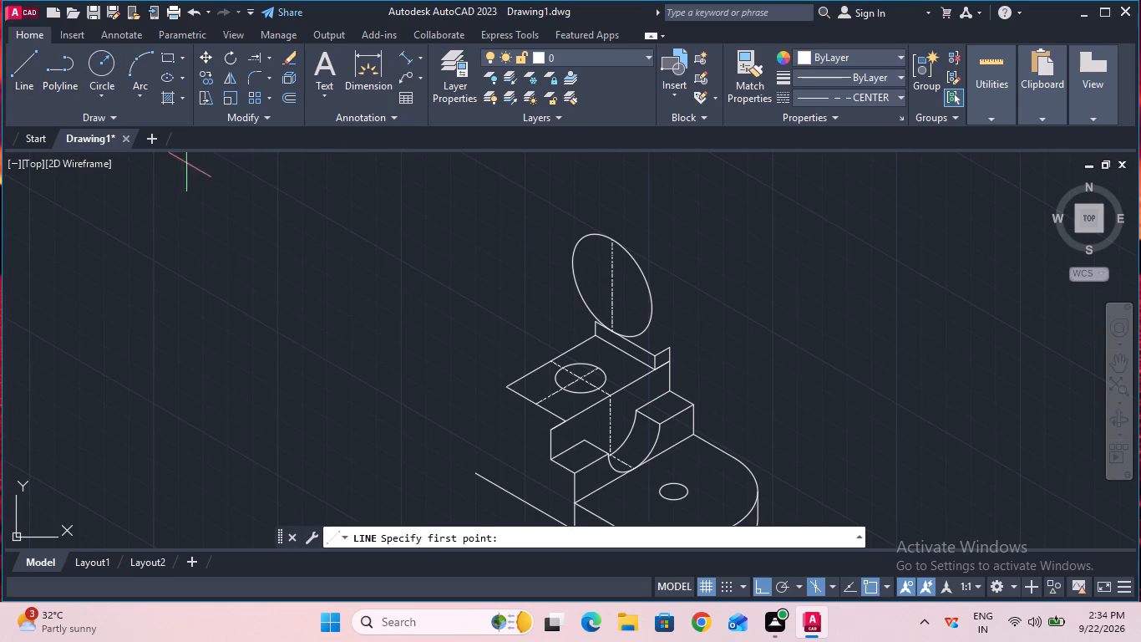
{"action": "left_click", "coordinate": [611, 286]}
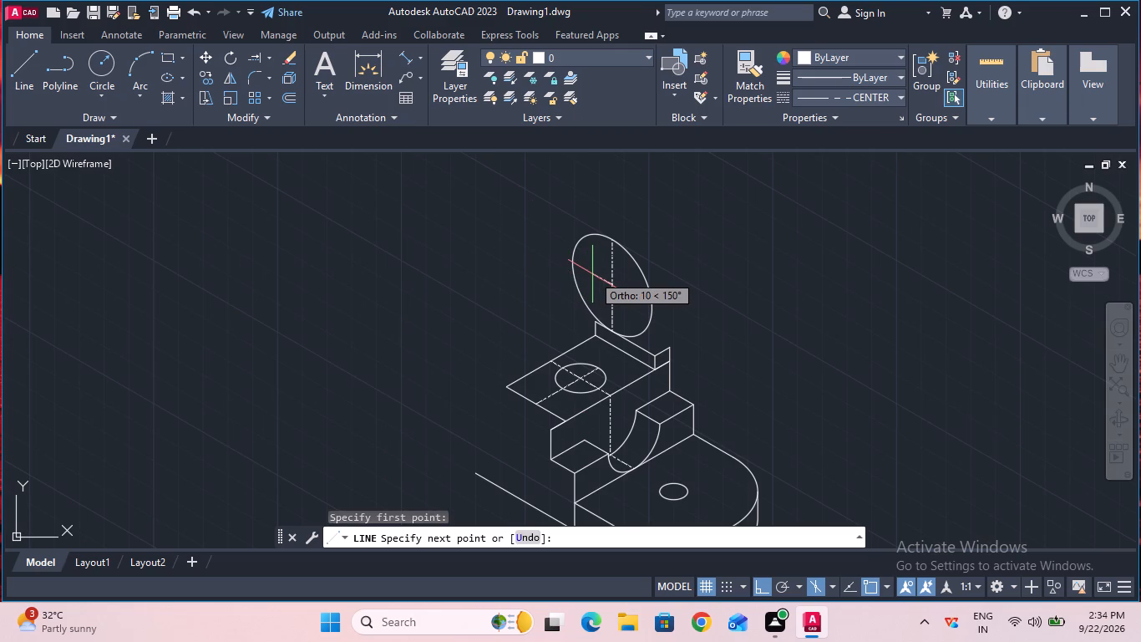
{"action": "type", "text": "20"}
{"action": "key", "text": "Return"}
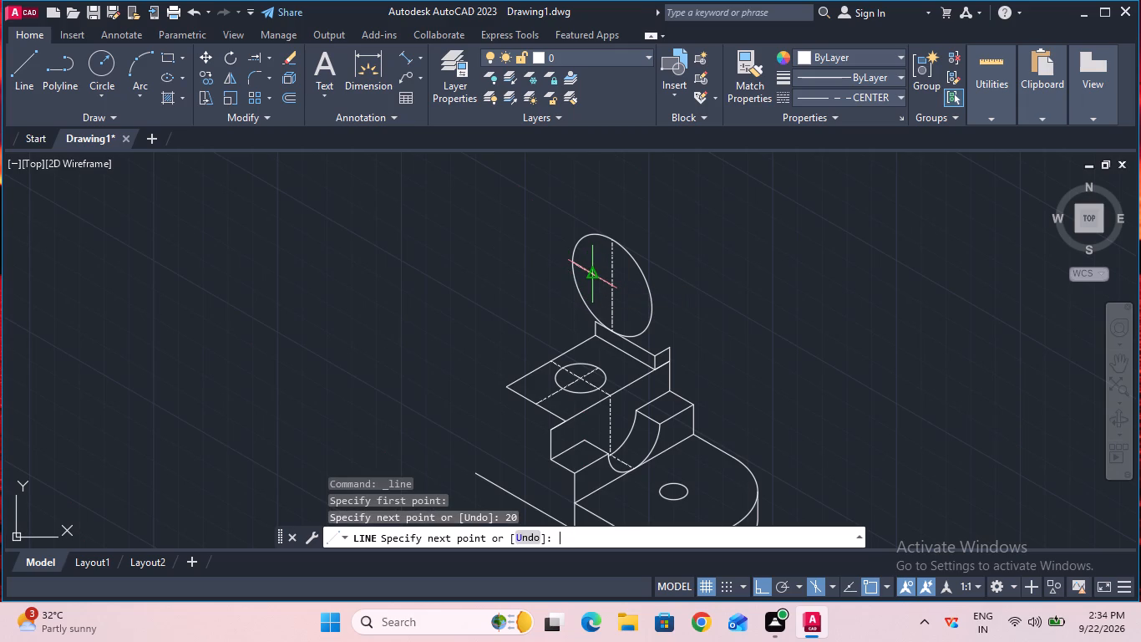
{"action": "key", "text": "Escape"}
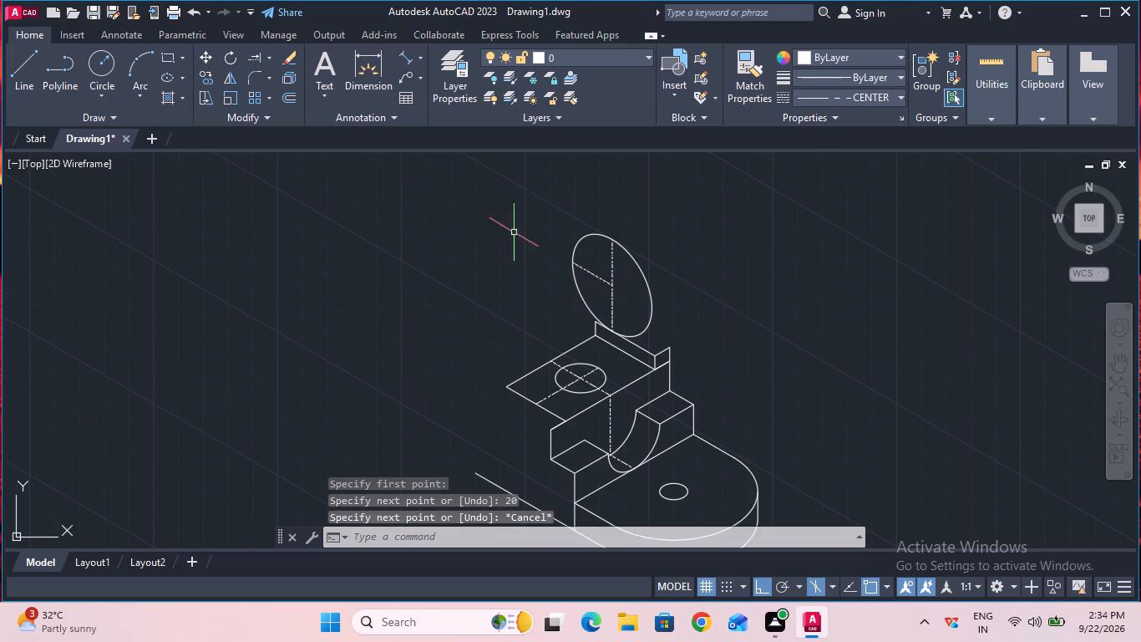
{"action": "left_click", "coordinate": [255, 57]}
{"action": "left_click", "coordinate": [600, 281]}
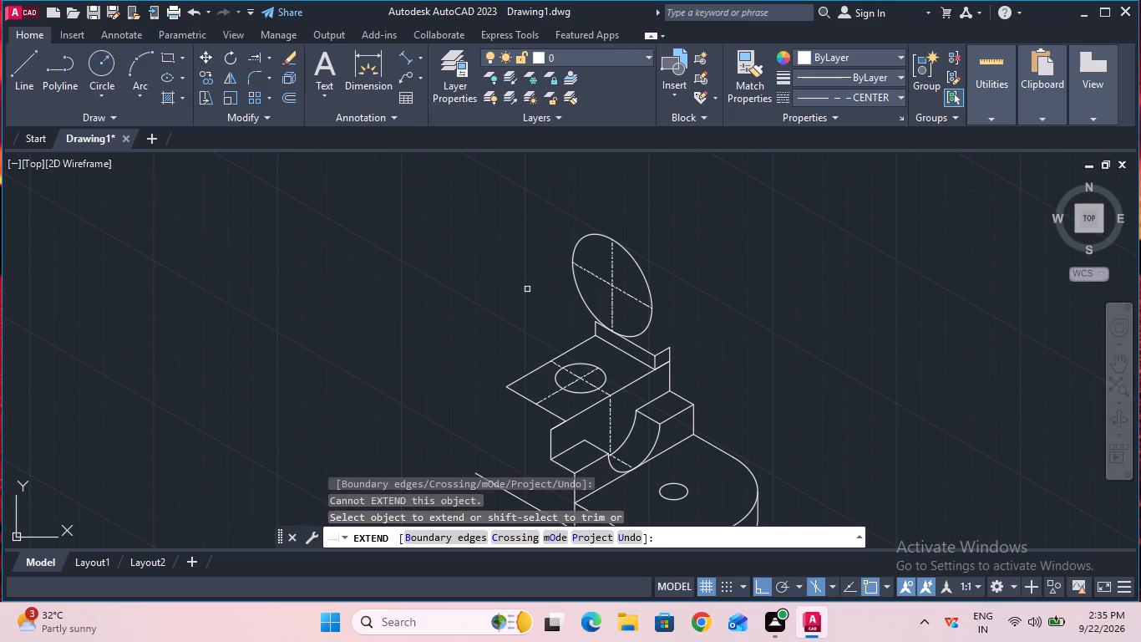
{"action": "key", "text": "Escape"}
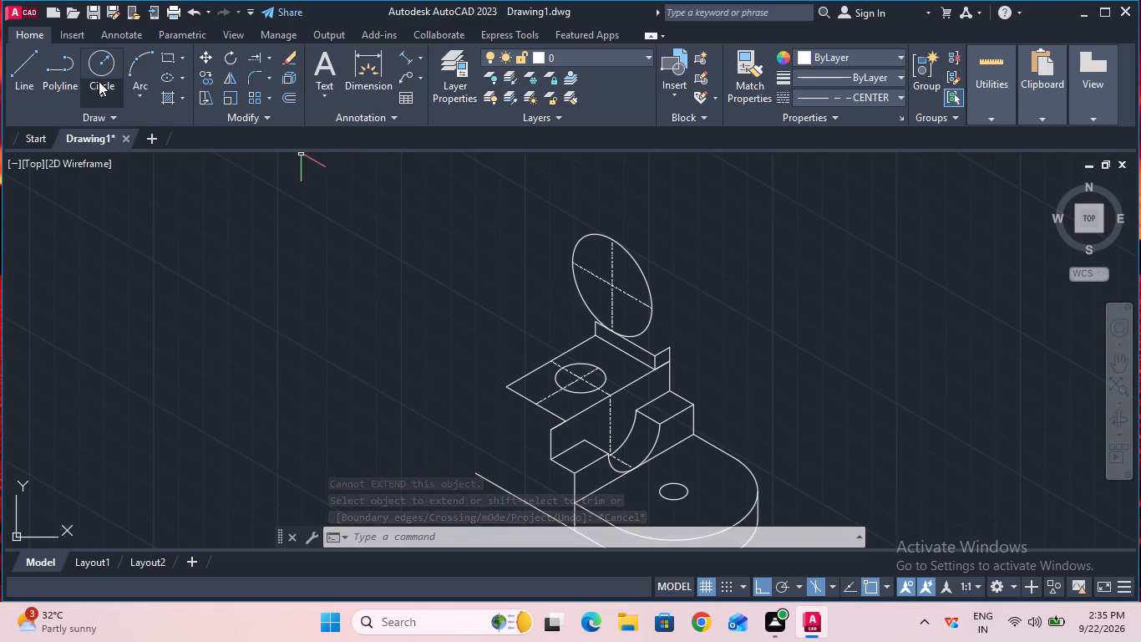
With the ByBlock linetype, draw a 20 mm line vertically up from the upright panel's near top corner in the right isoplane.
{"action": "left_click", "coordinate": [422, 58]}
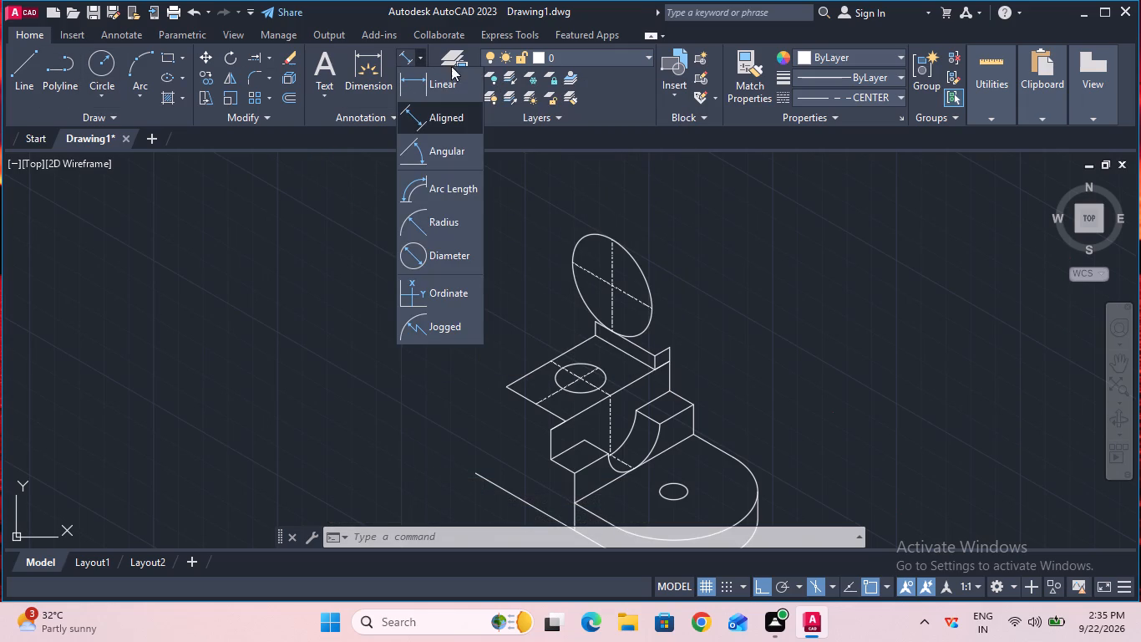
{"action": "left_click", "coordinate": [826, 99]}
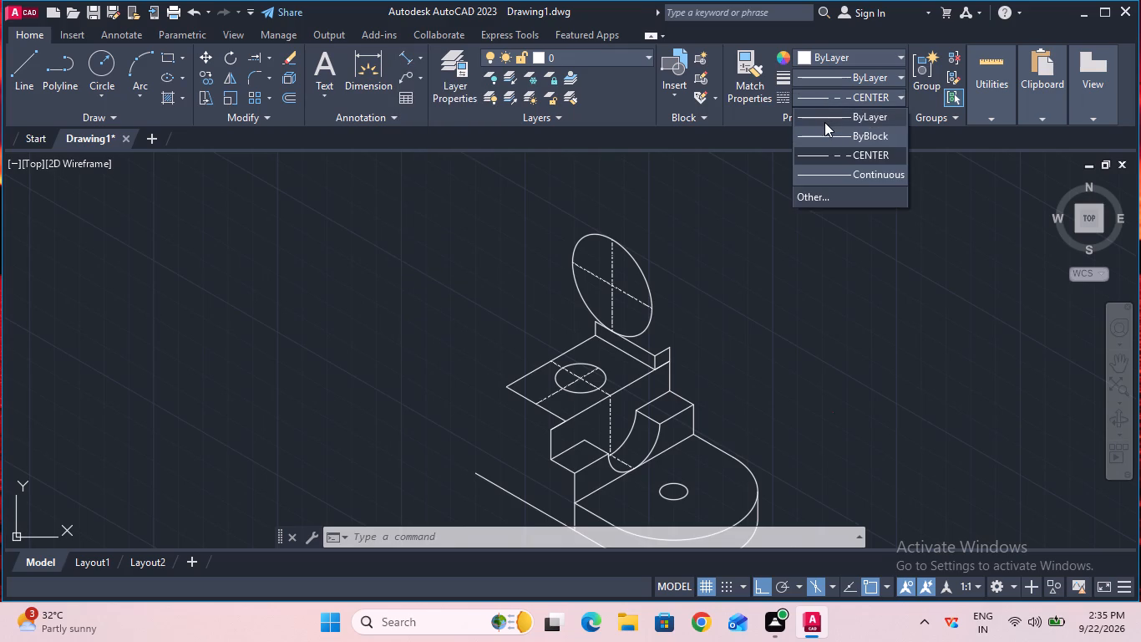
{"action": "left_click", "coordinate": [824, 132]}
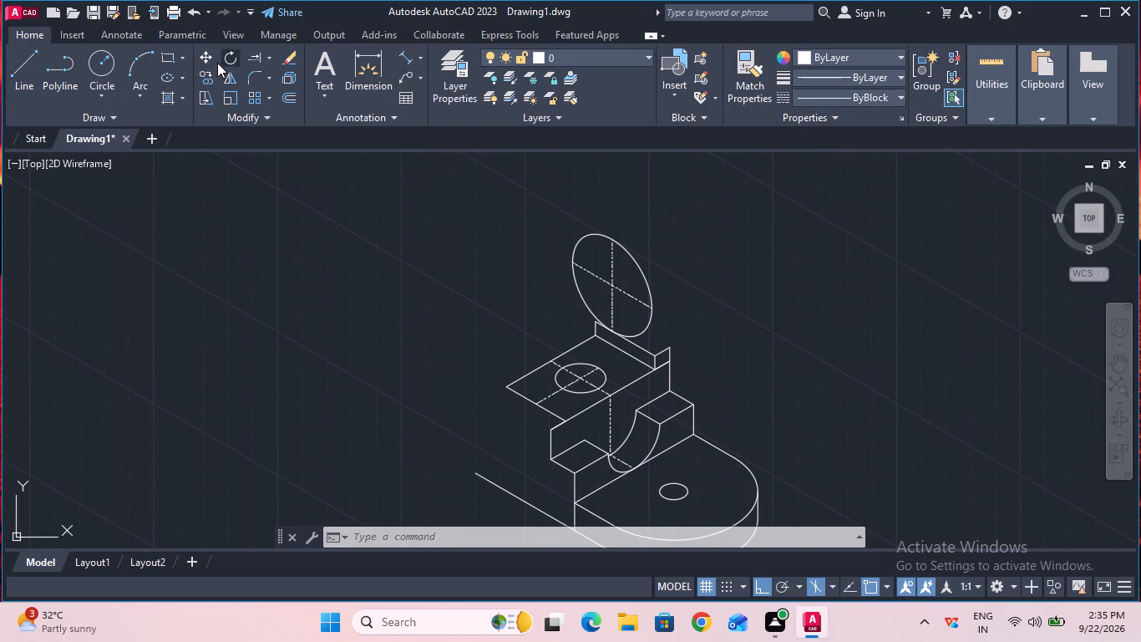
{"action": "left_click", "coordinate": [23, 62]}
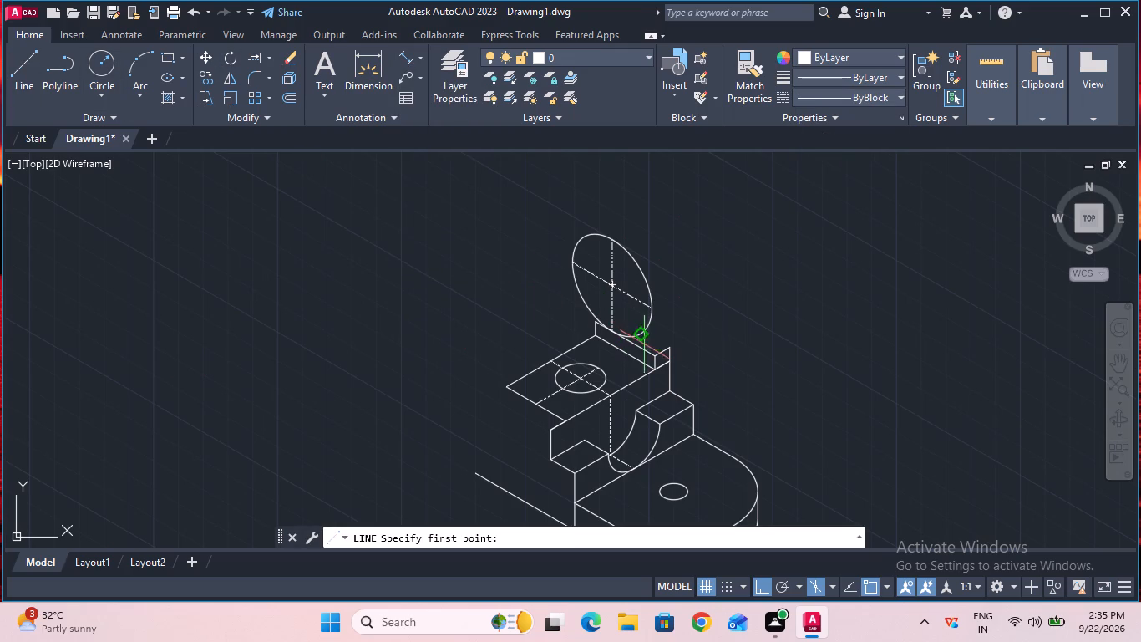
{"action": "left_click", "coordinate": [650, 354]}
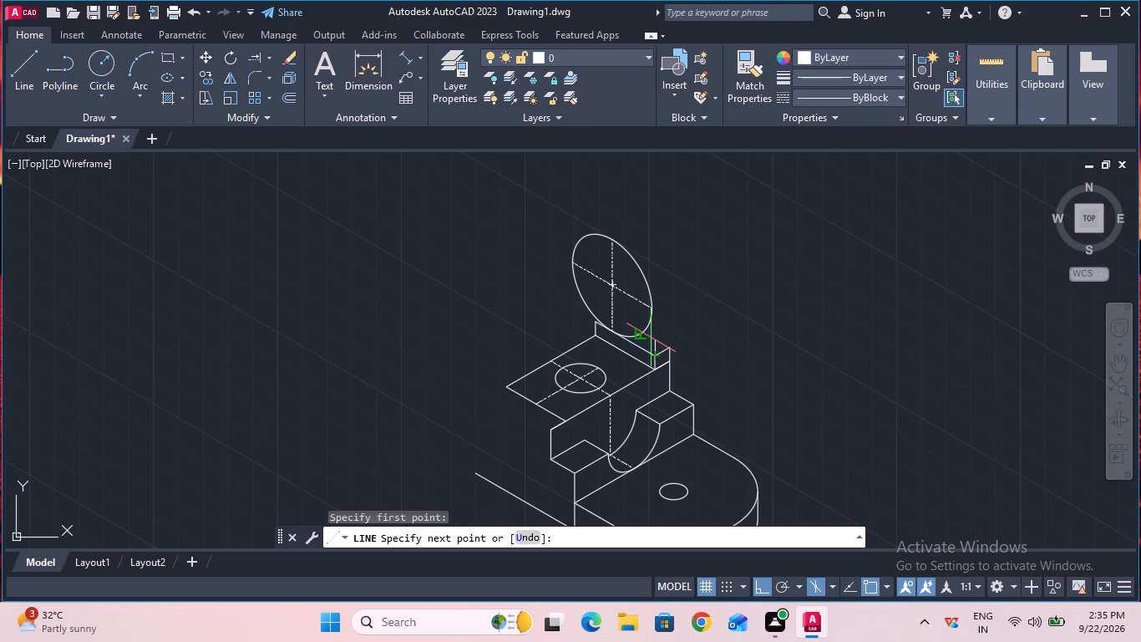
{"action": "key", "text": "F5"}
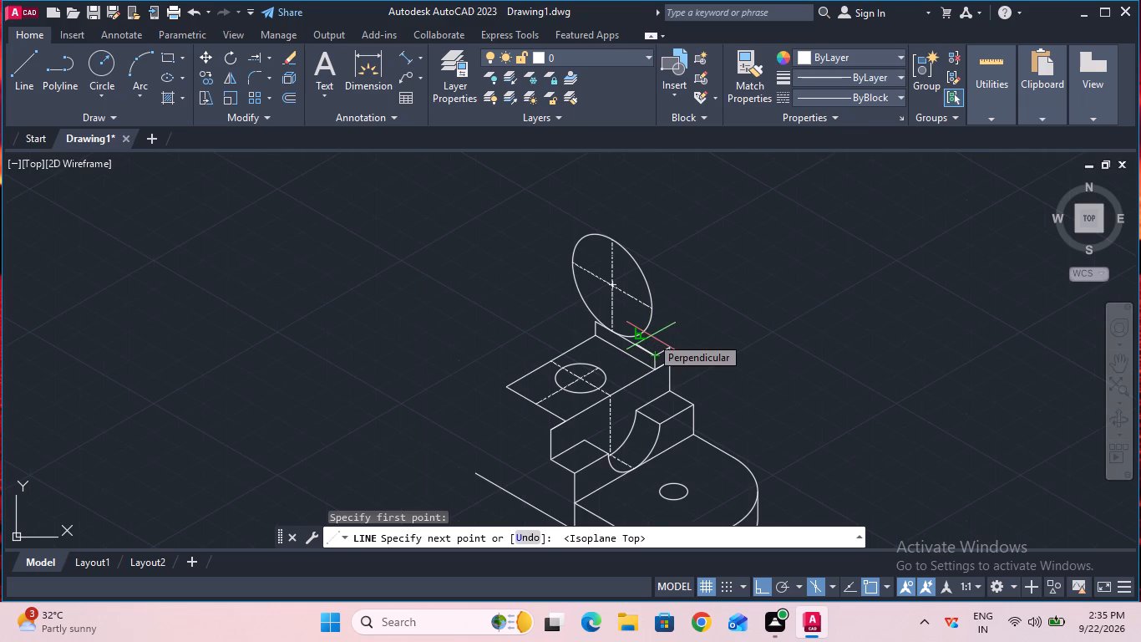
{"action": "key", "text": "F5"}
{"action": "key", "text": "2"}
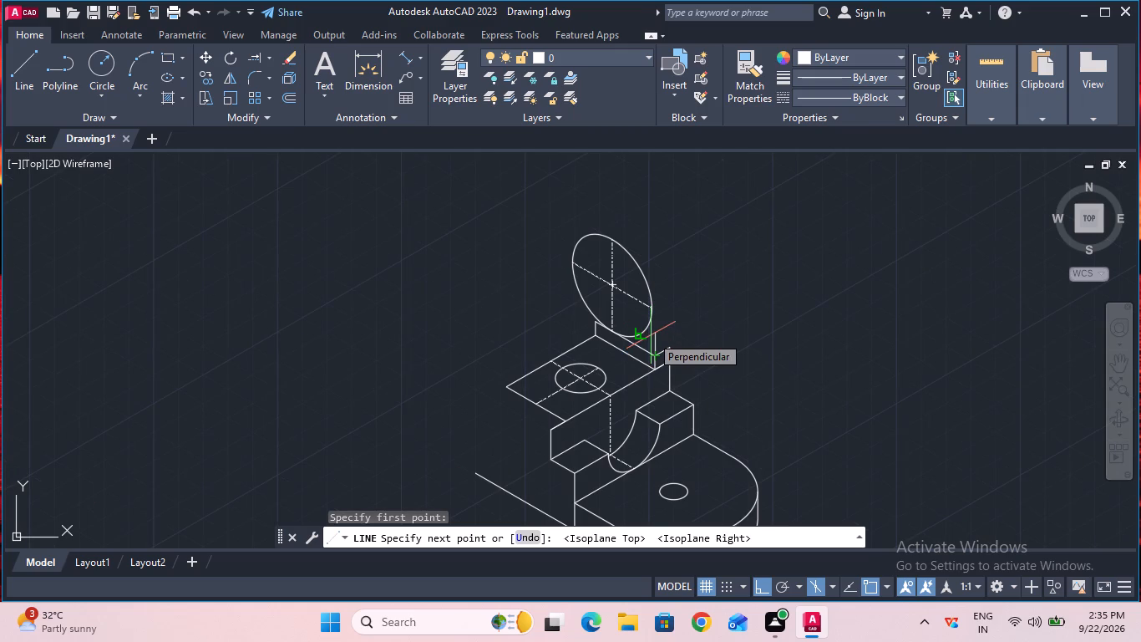
{"action": "key", "text": "0"}
{"action": "key", "text": "Return"}
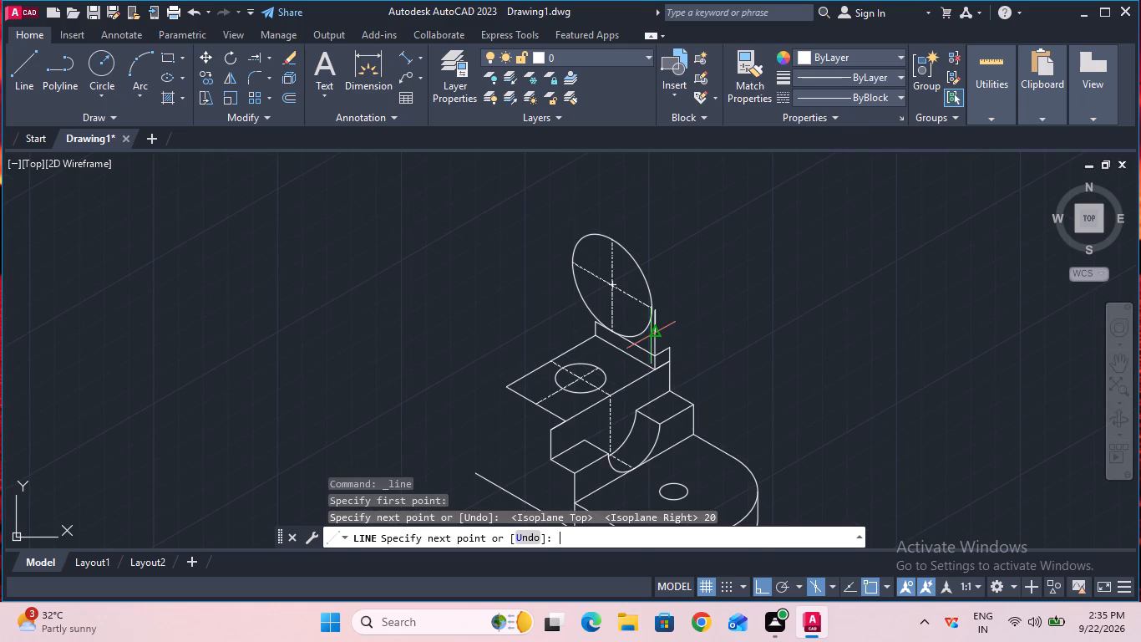
{"action": "key", "text": "Escape"}
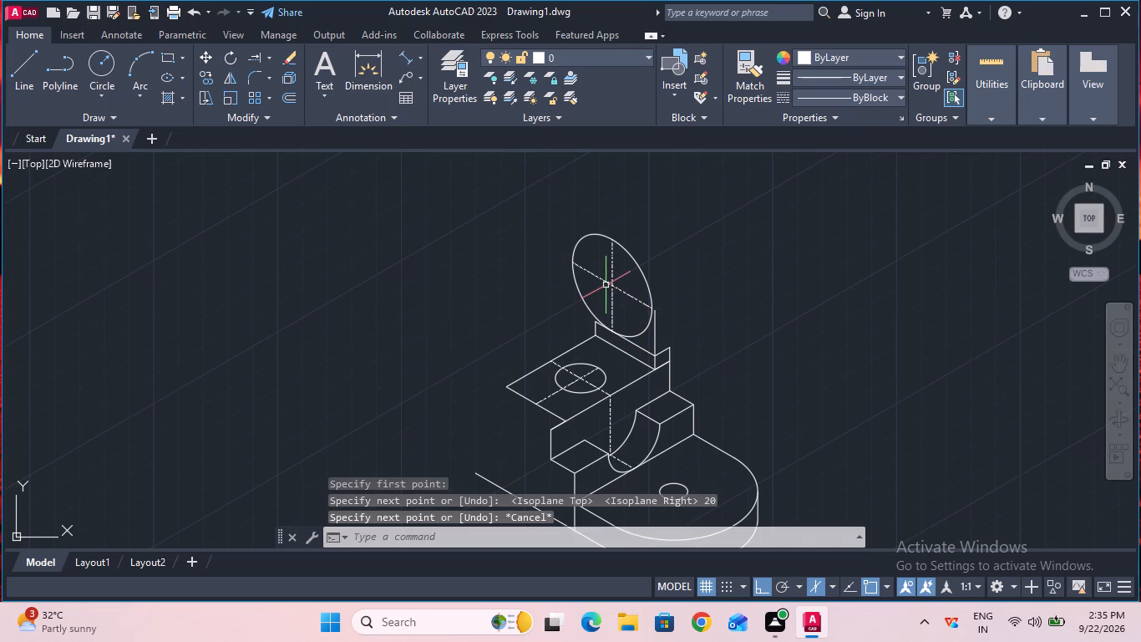
Move the large isocircle from the near end of its slanted centreline onto the 20 mm vertical line.
{"action": "left_click", "coordinate": [205, 64]}
{"action": "scroll", "coordinate": [606, 302], "scroll_direction": "up", "scroll_amount": 1, "text": "ctrl"}
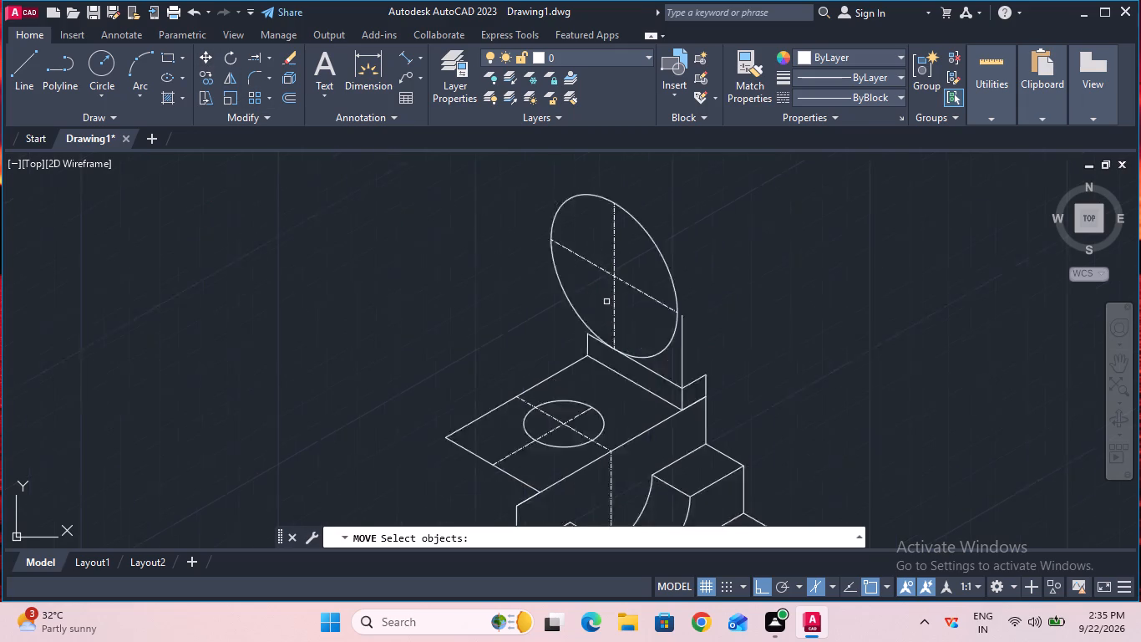
{"action": "scroll", "coordinate": [606, 302], "scroll_direction": "up", "scroll_amount": 2, "text": "ctrl"}
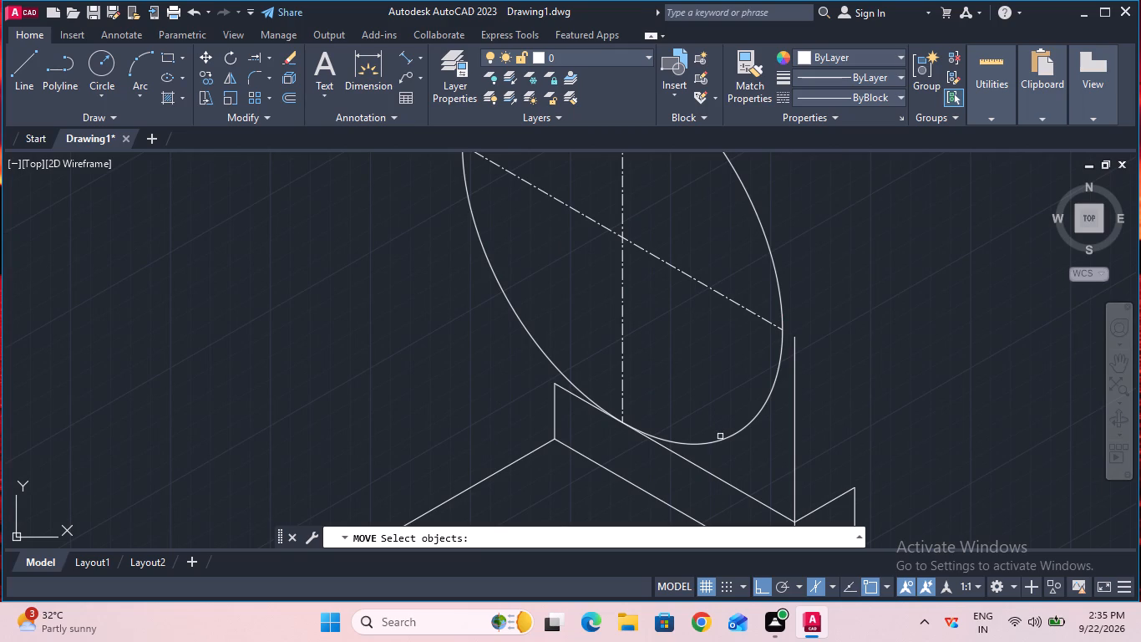
{"action": "left_click", "coordinate": [721, 439]}
{"action": "key", "text": "Return"}
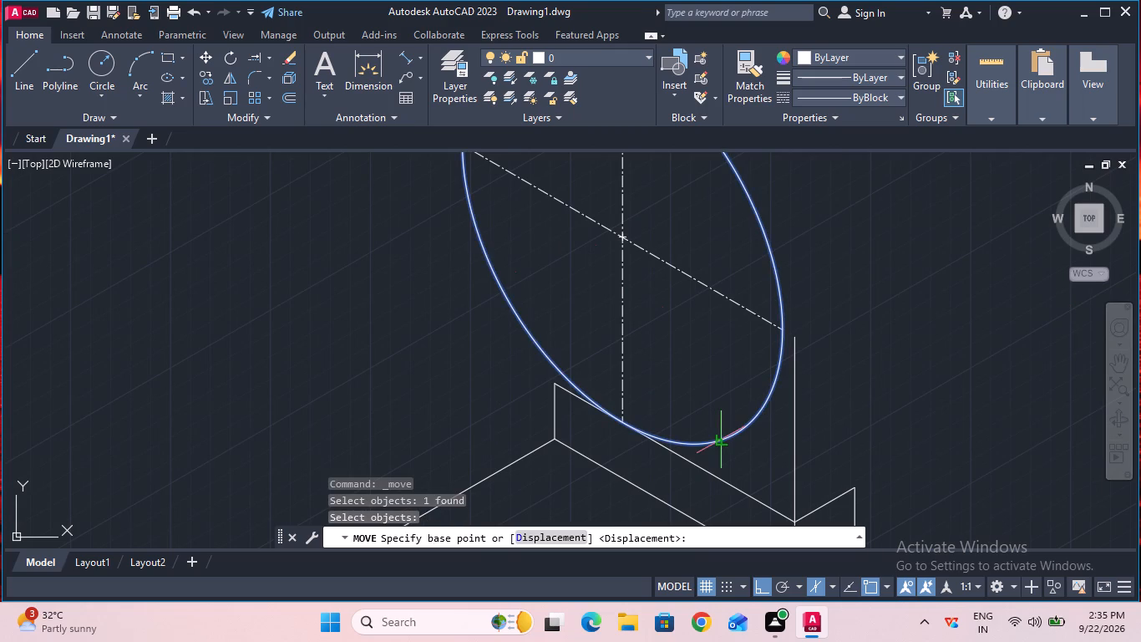
{"action": "left_click", "coordinate": [778, 329]}
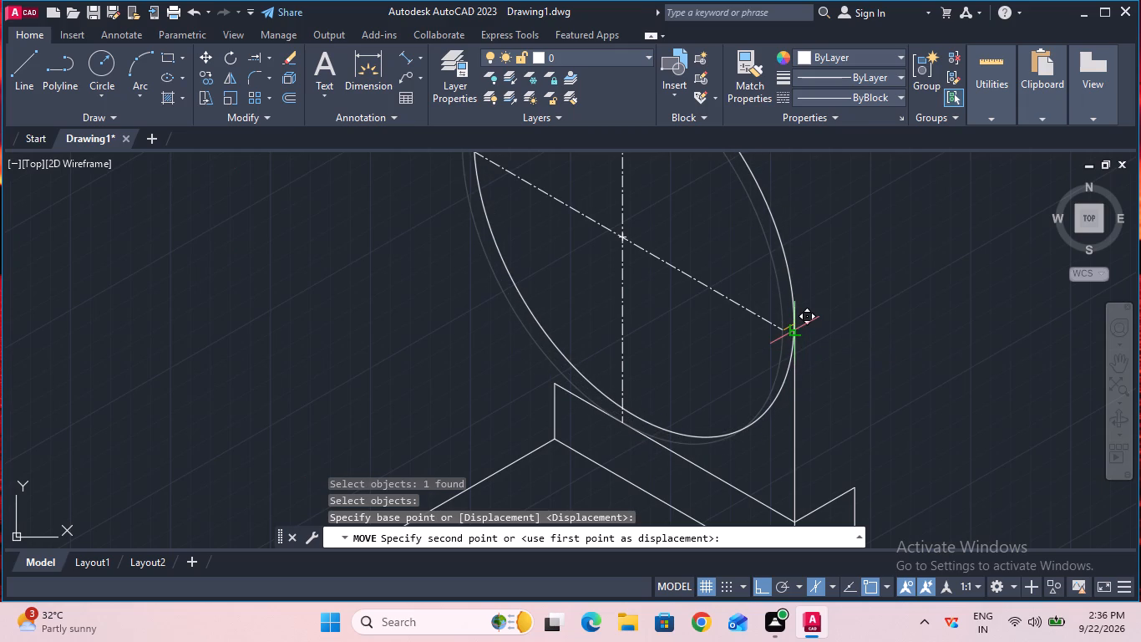
{"action": "left_click", "coordinate": [800, 331]}
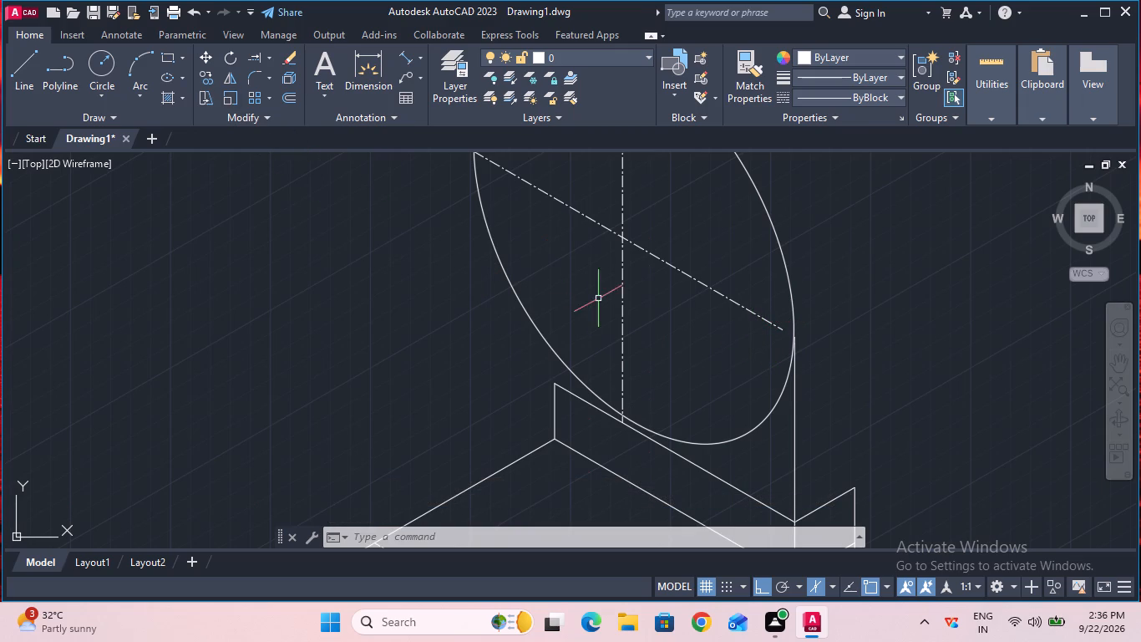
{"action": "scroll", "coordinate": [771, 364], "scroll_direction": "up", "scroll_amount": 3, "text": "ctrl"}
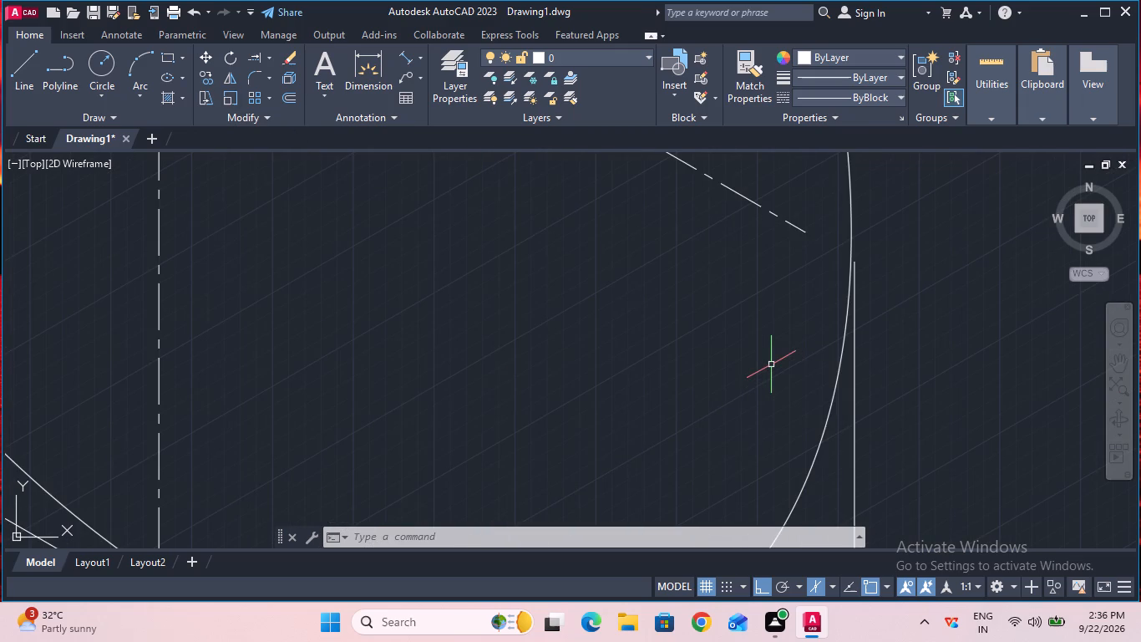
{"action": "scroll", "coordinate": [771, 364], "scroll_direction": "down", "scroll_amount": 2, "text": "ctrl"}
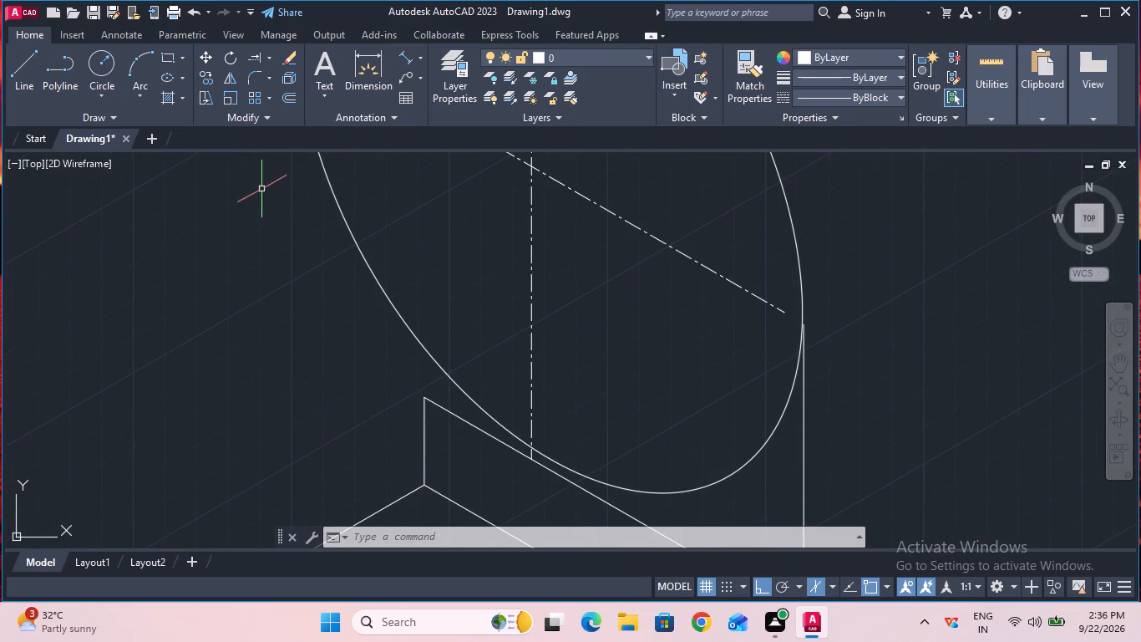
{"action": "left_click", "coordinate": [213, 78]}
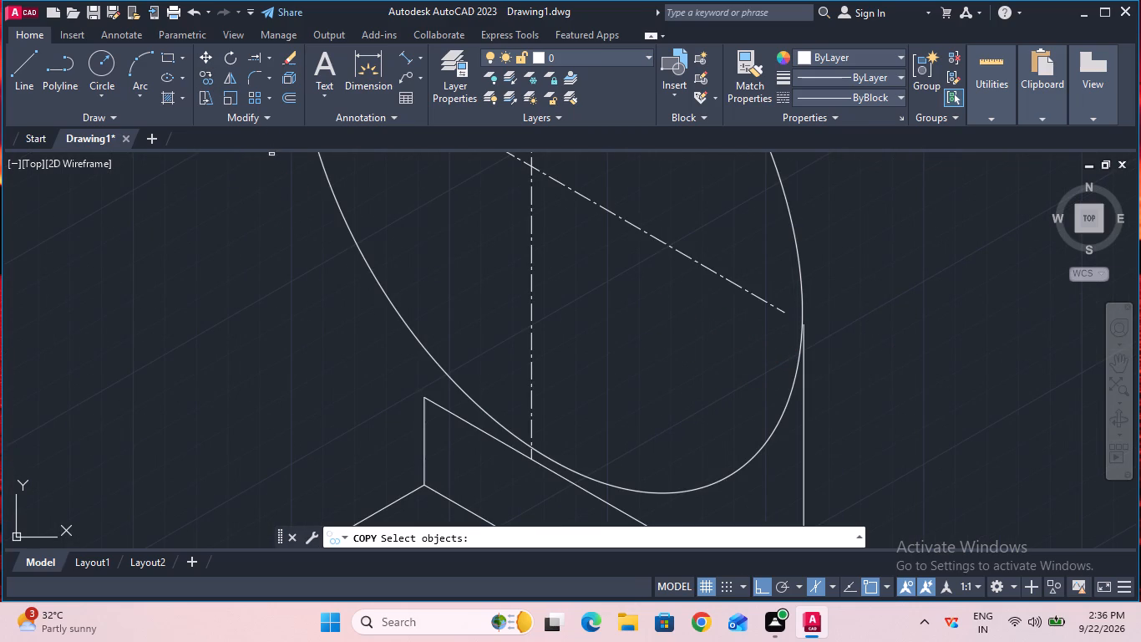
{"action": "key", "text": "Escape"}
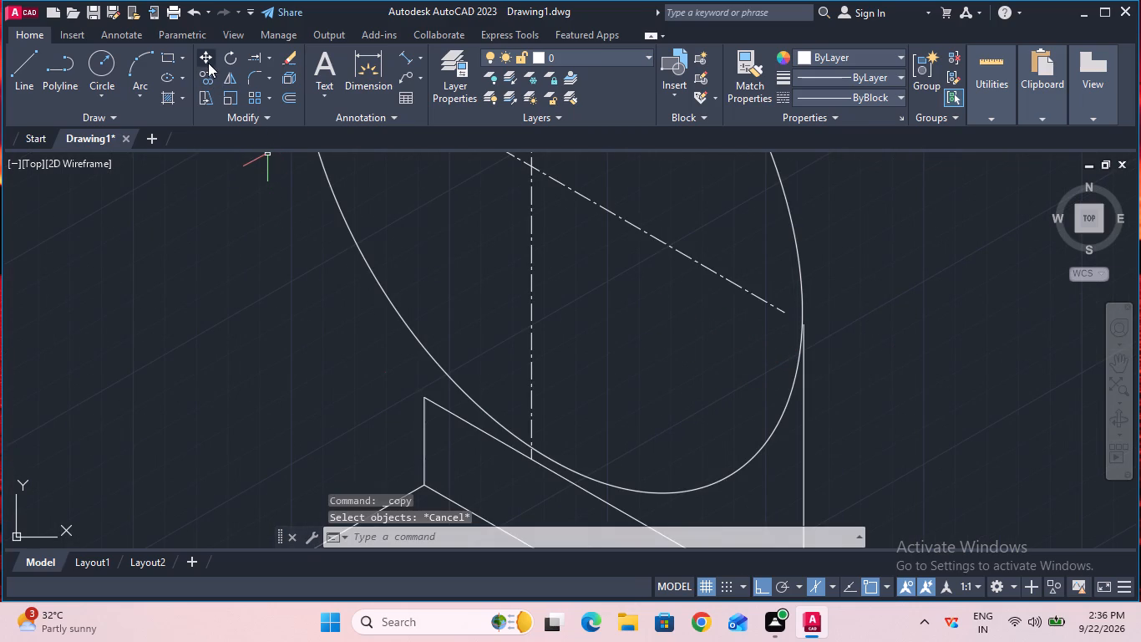
Move the large isocircle slightly down toward the lower end of its vertical centreline on the upright panel's slanted top edge.
{"action": "left_click", "coordinate": [208, 62]}
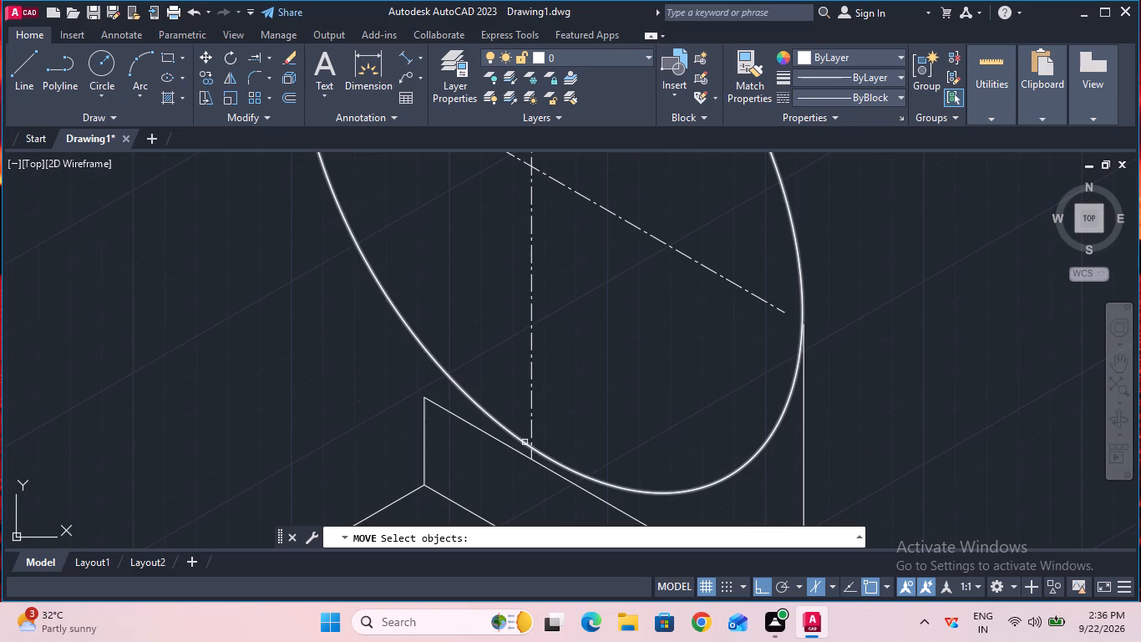
{"action": "left_click", "coordinate": [525, 442]}
{"action": "key", "text": "Return"}
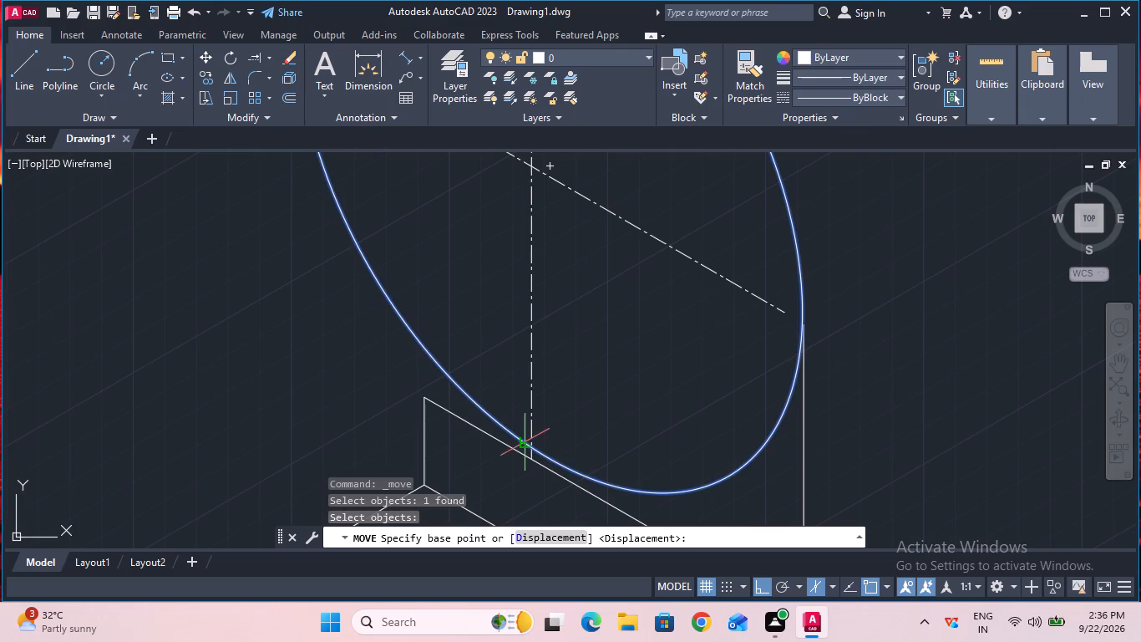
{"action": "left_click", "coordinate": [535, 446]}
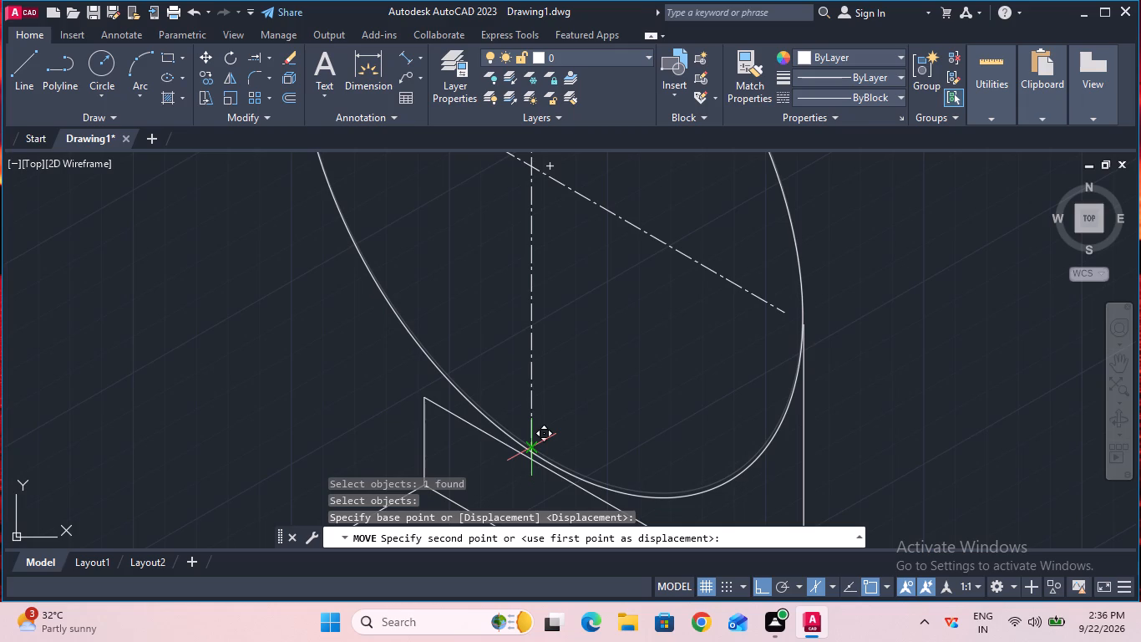
{"action": "left_click", "coordinate": [533, 451]}
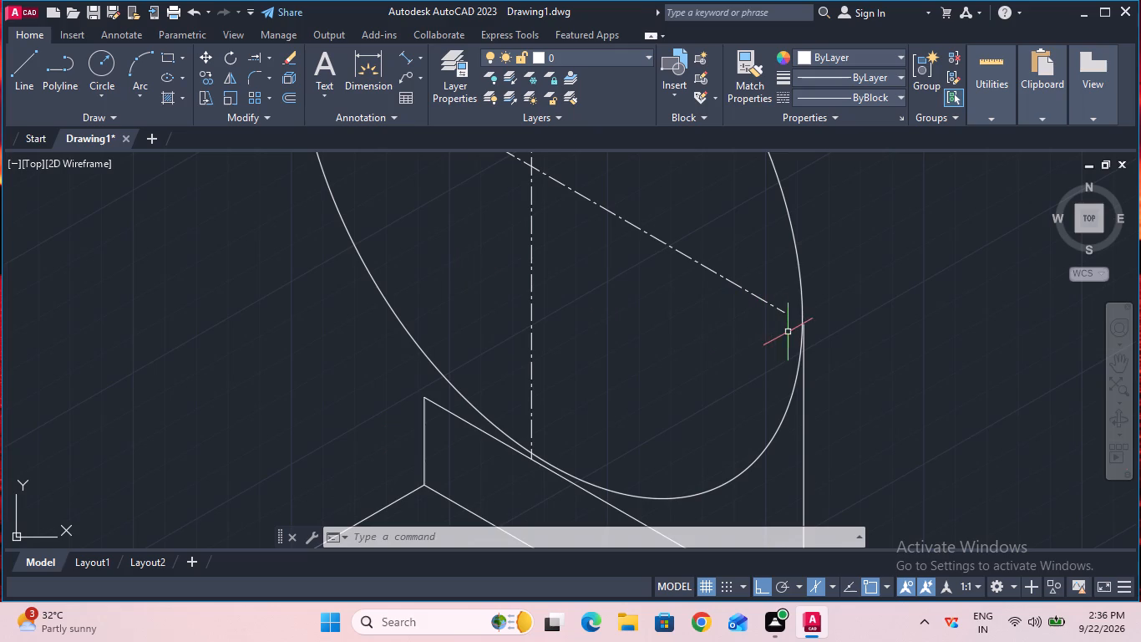
Move the large isocircle further down so it passes through the point where its vertical centreline meets the panel's slanted top edge.
{"action": "scroll", "coordinate": [790, 333], "scroll_direction": "up", "scroll_amount": 2, "text": "ctrl"}
{"action": "scroll", "coordinate": [790, 333], "scroll_direction": "down", "scroll_amount": 2, "text": "ctrl"}
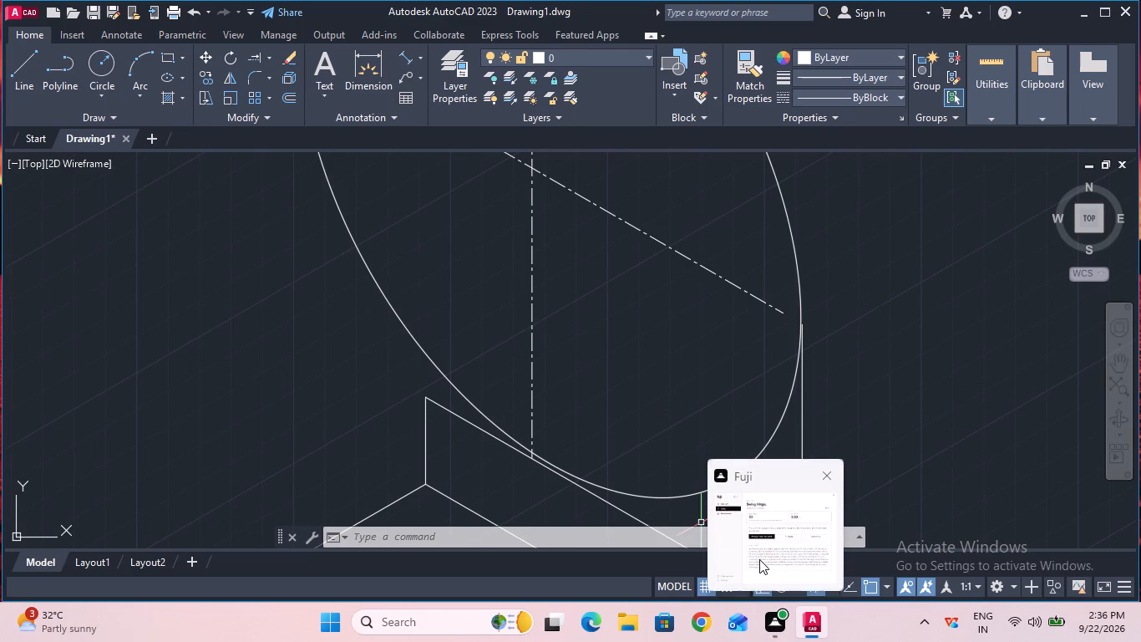
{"action": "left_click", "coordinate": [841, 628]}
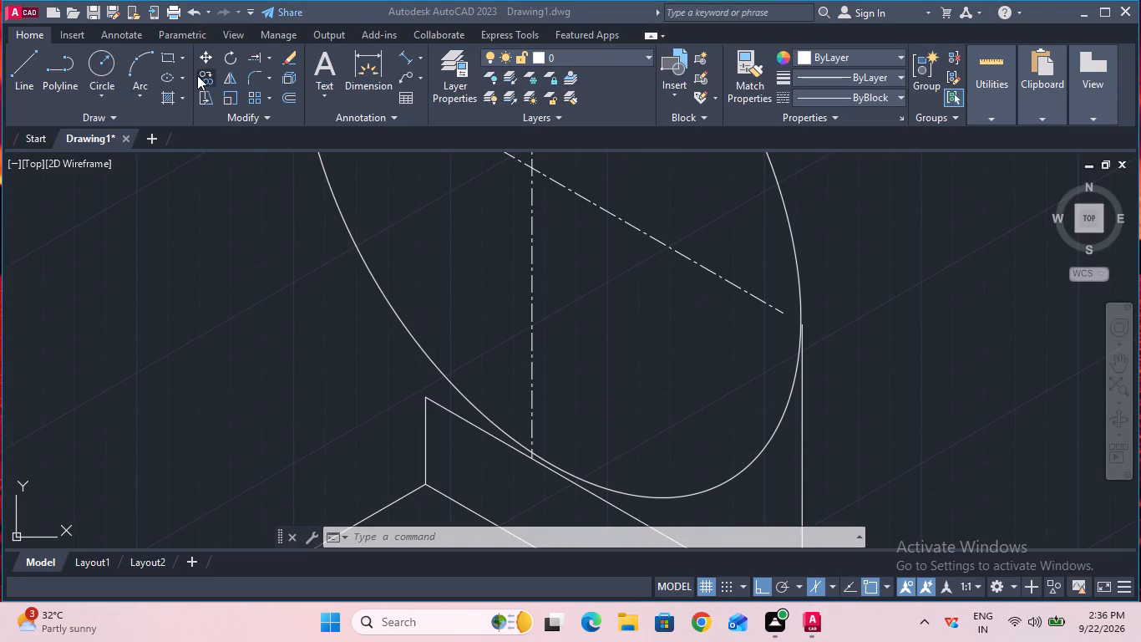
{"action": "double_click", "coordinate": [204, 54]}
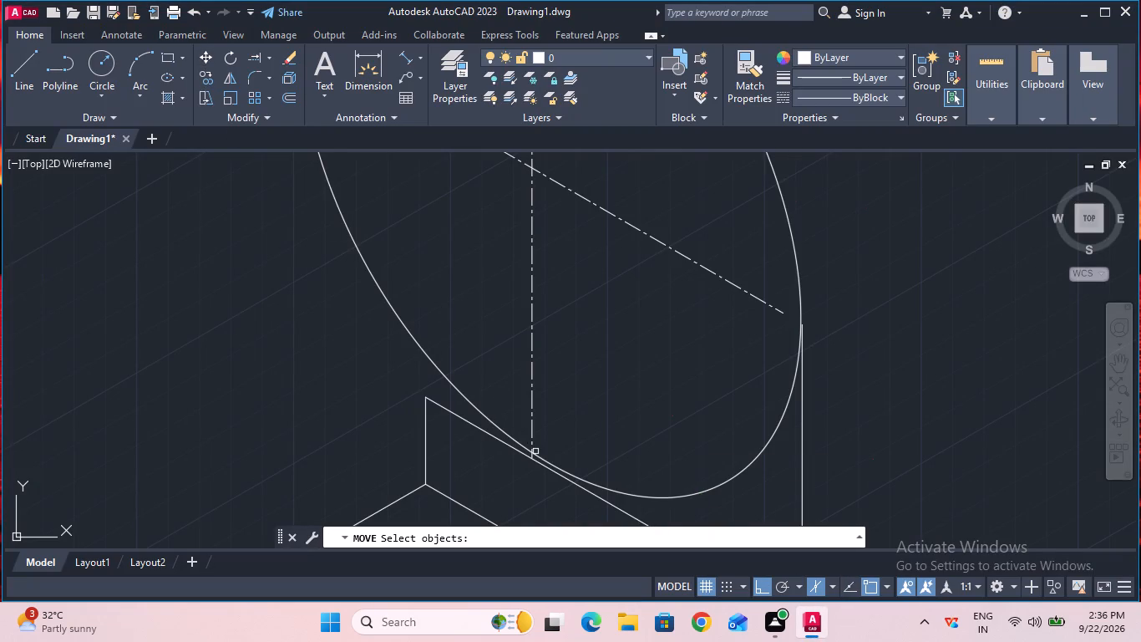
{"action": "left_click", "coordinate": [535, 452]}
{"action": "key", "text": "Return"}
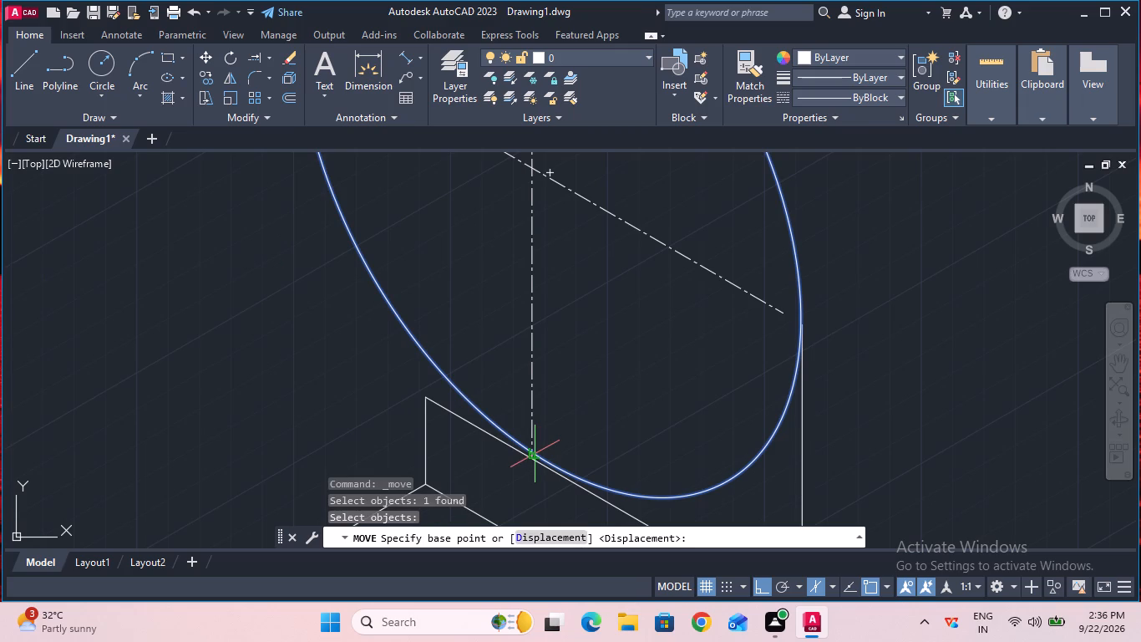
{"action": "left_click", "coordinate": [530, 448]}
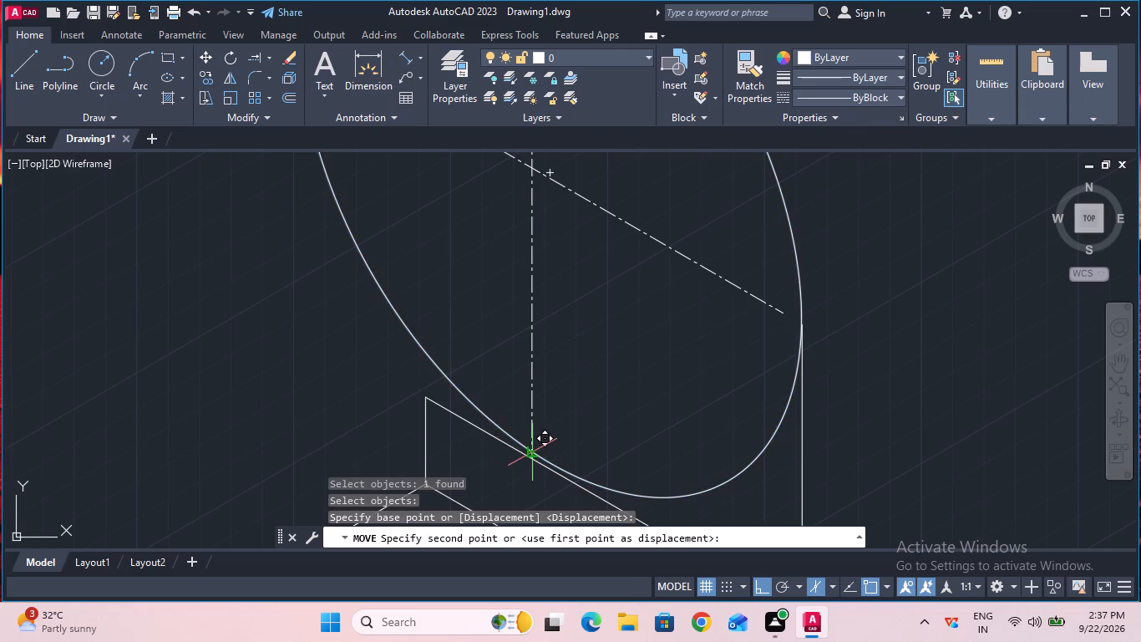
{"action": "left_click", "coordinate": [535, 461]}
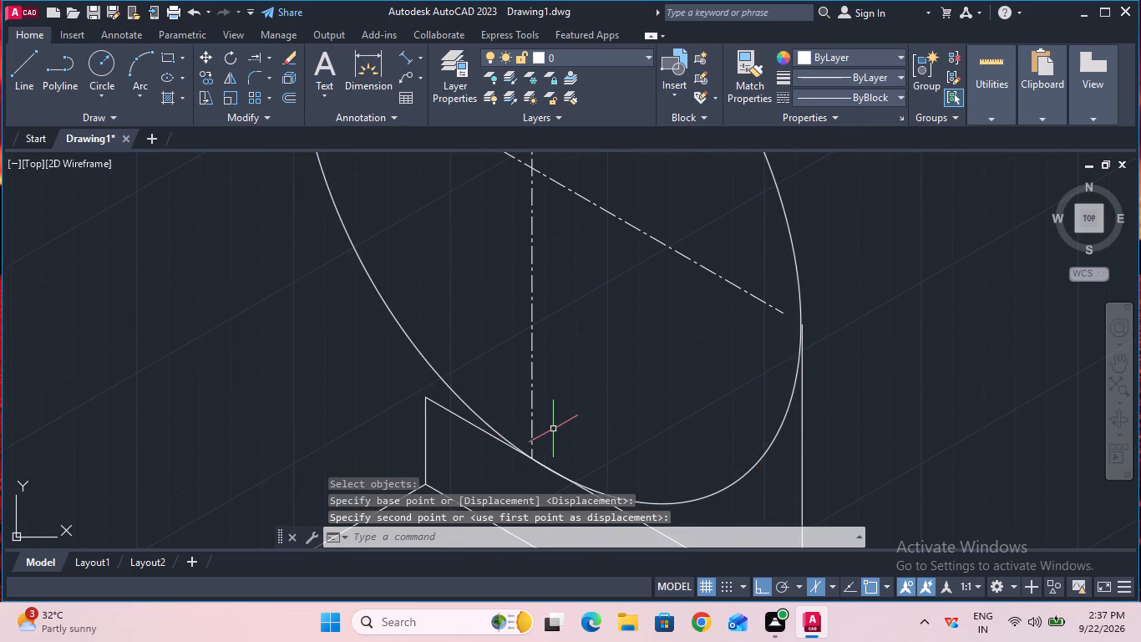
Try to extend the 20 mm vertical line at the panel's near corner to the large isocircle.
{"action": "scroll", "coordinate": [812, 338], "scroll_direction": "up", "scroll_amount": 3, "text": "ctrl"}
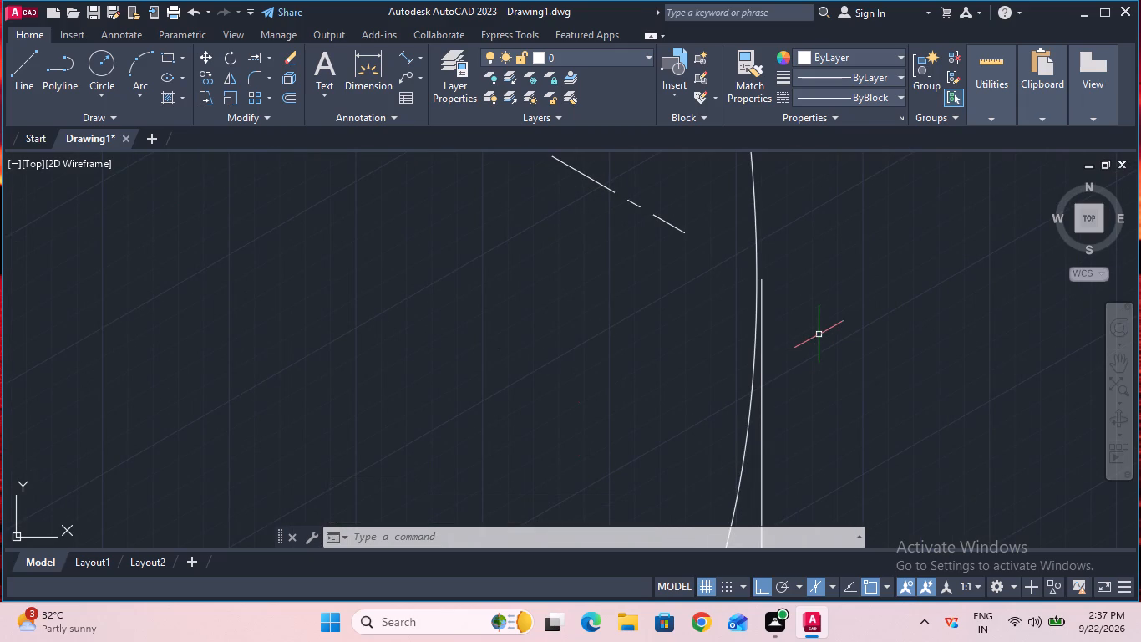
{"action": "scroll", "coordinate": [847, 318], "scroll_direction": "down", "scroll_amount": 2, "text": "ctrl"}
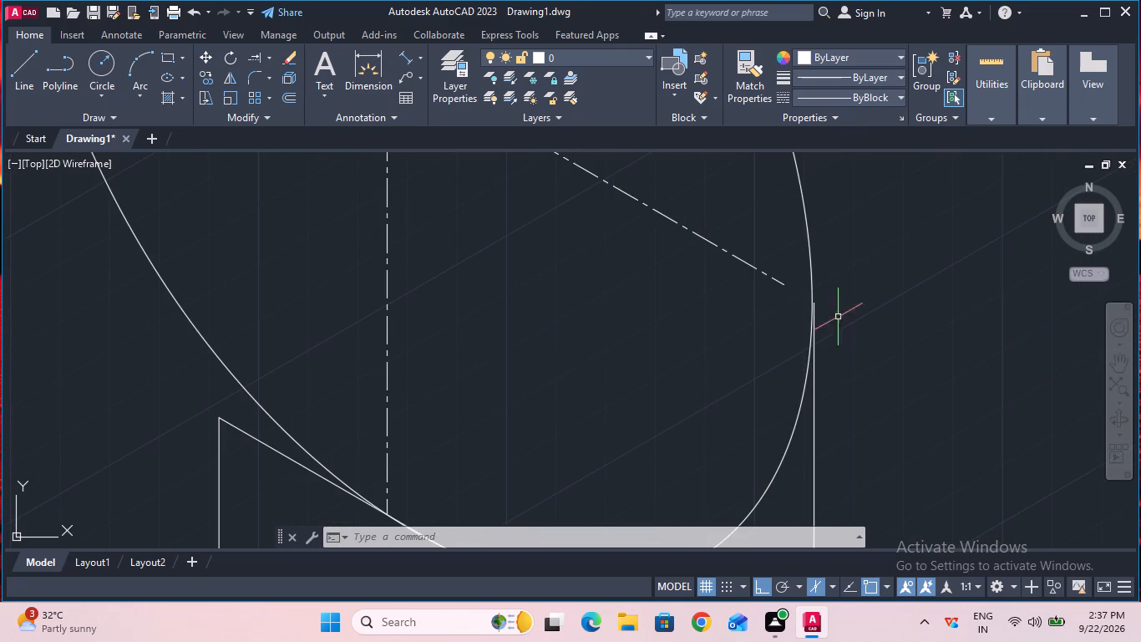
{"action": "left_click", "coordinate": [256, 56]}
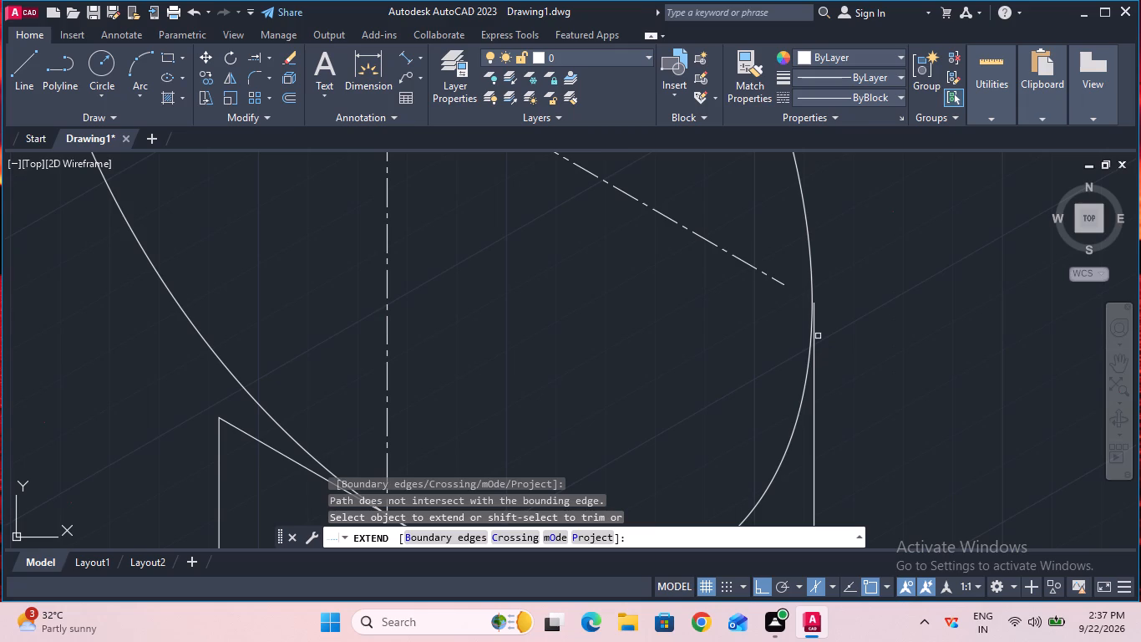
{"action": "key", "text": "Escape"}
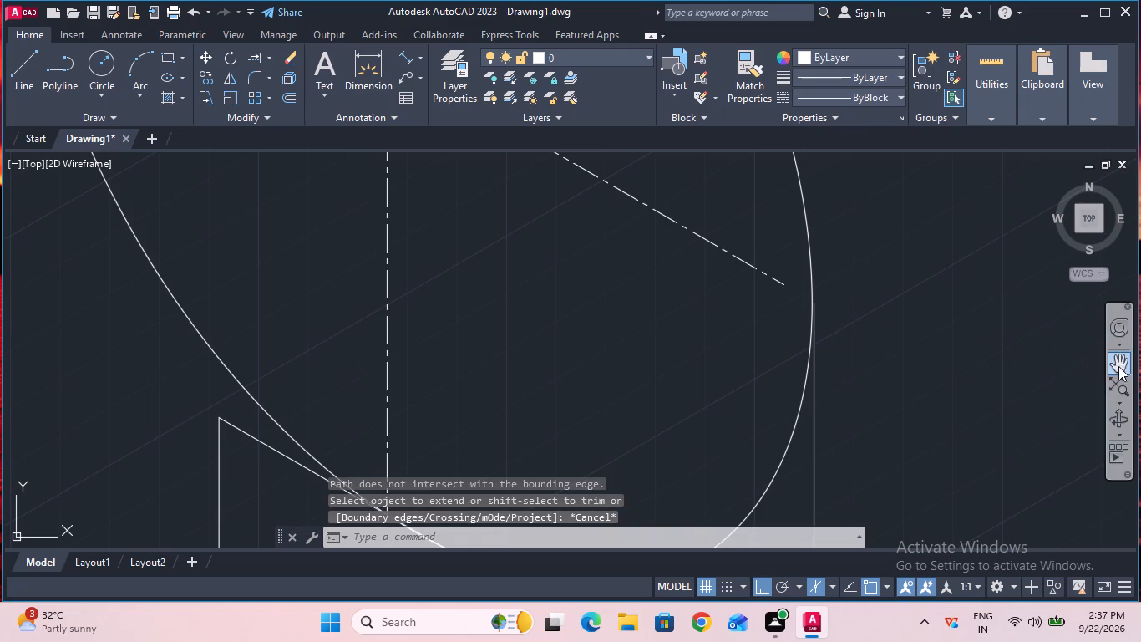
Move the large isocircle slightly up so it only touches the panel's slanted top edge instead of crossing it.
{"action": "left_click", "coordinate": [1119, 366]}
{"action": "left_click_drag", "start_coordinate": [882, 428], "coordinate": [884, 190]}
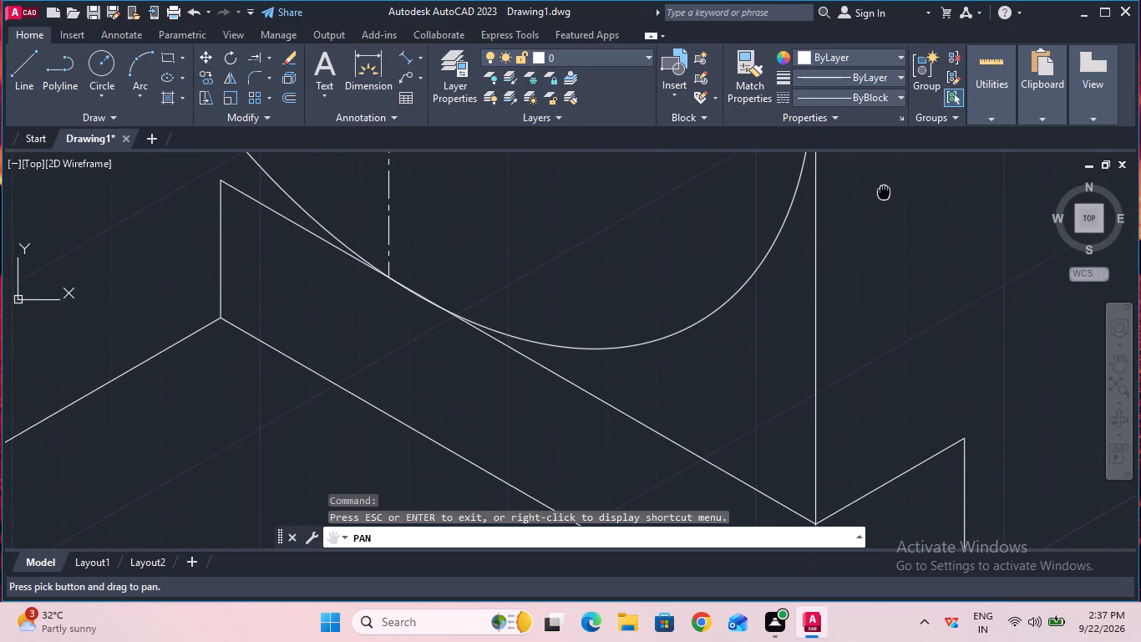
{"action": "left_click_drag", "start_coordinate": [884, 190], "coordinate": [931, 363]}
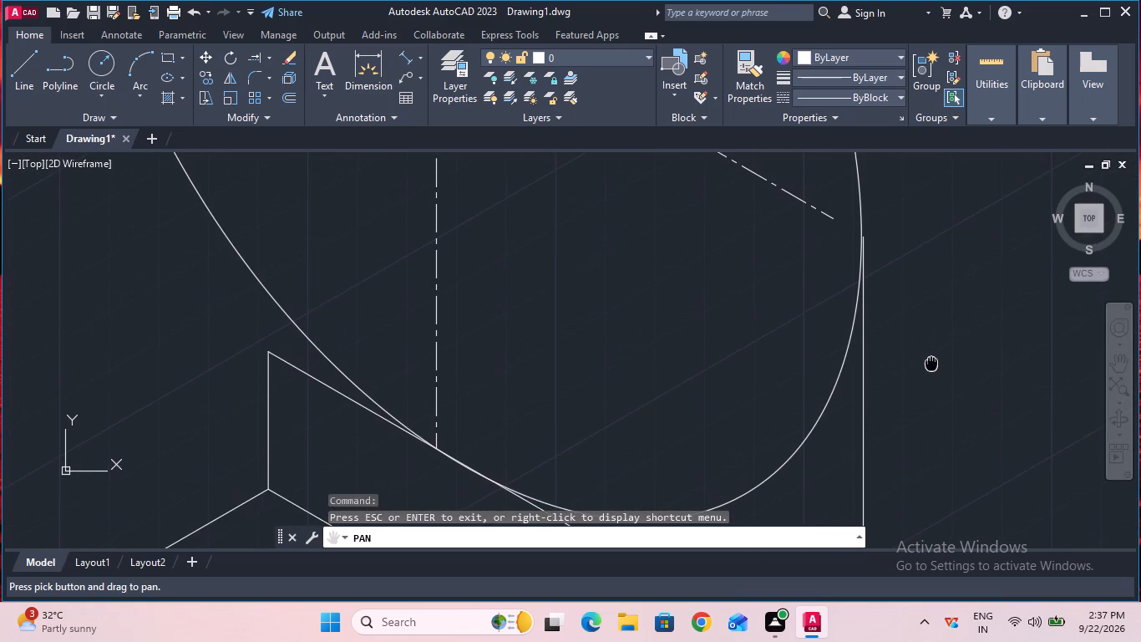
{"action": "left_click_drag", "start_coordinate": [931, 363], "coordinate": [933, 356]}
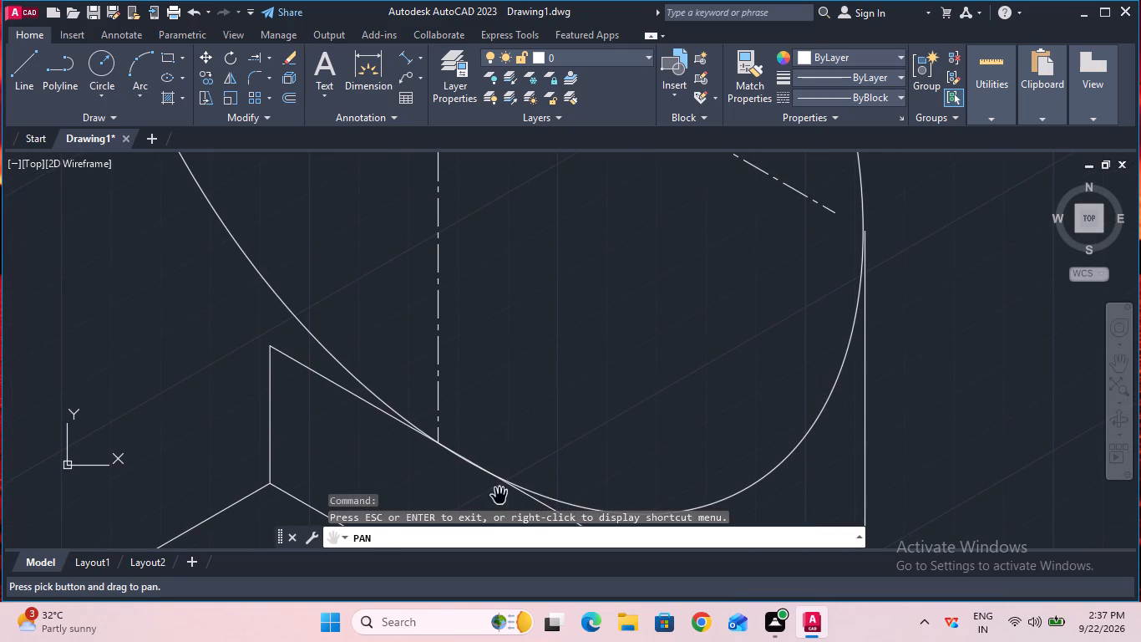
{"action": "left_click_drag", "start_coordinate": [425, 475], "coordinate": [444, 385]}
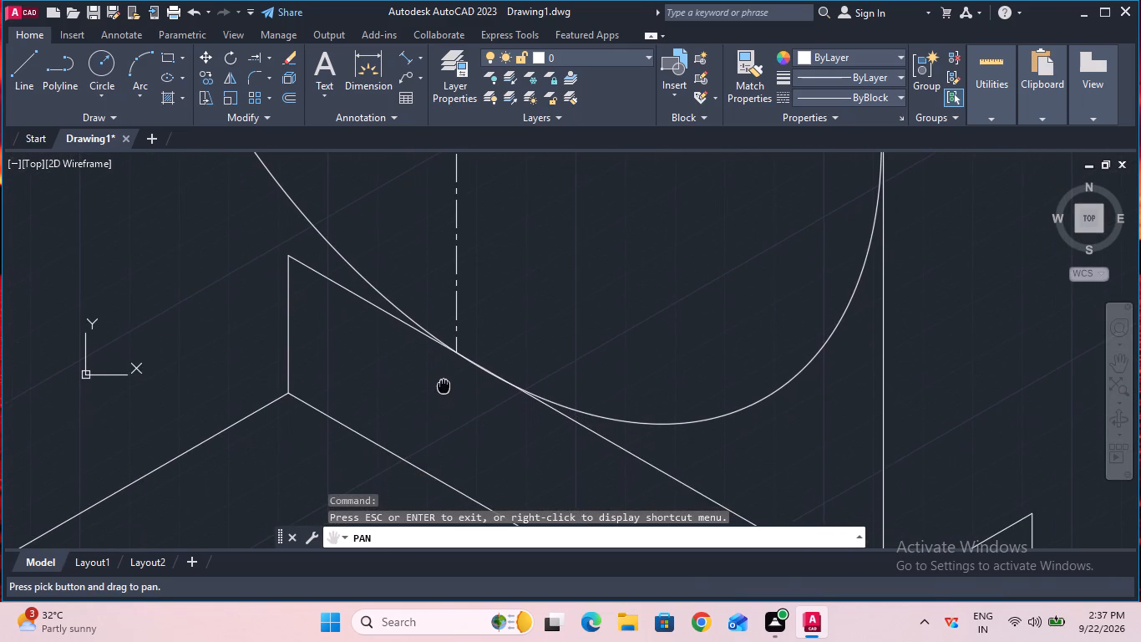
{"action": "scroll", "coordinate": [444, 385], "scroll_direction": "up", "scroll_amount": 3, "text": "ctrl"}
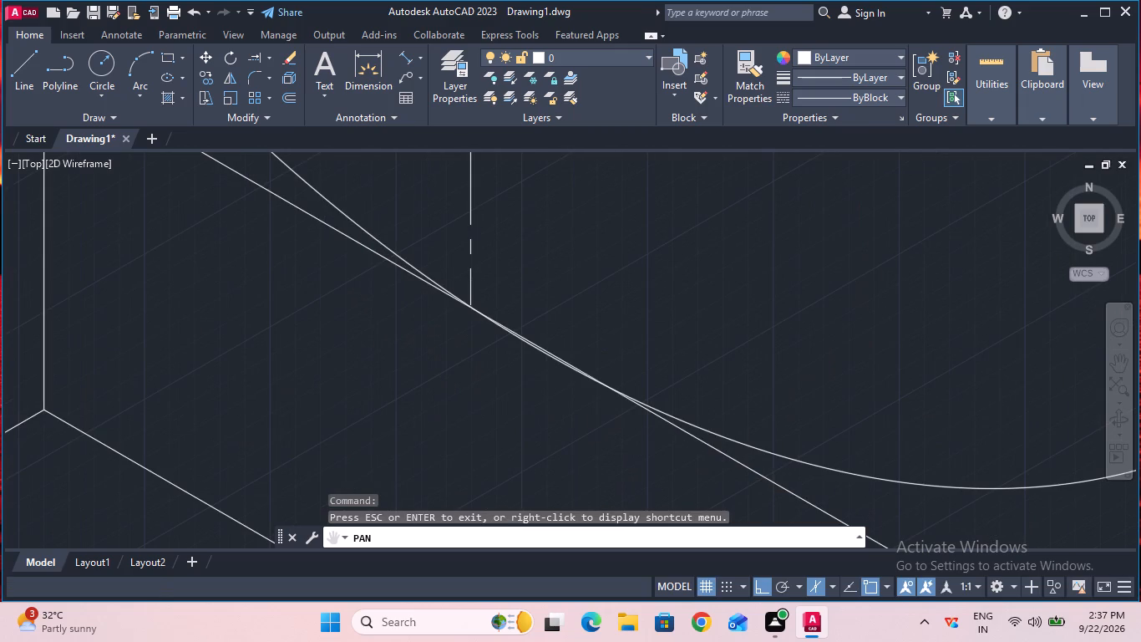
{"action": "scroll", "coordinate": [444, 385], "scroll_direction": "down", "scroll_amount": 1, "text": "ctrl"}
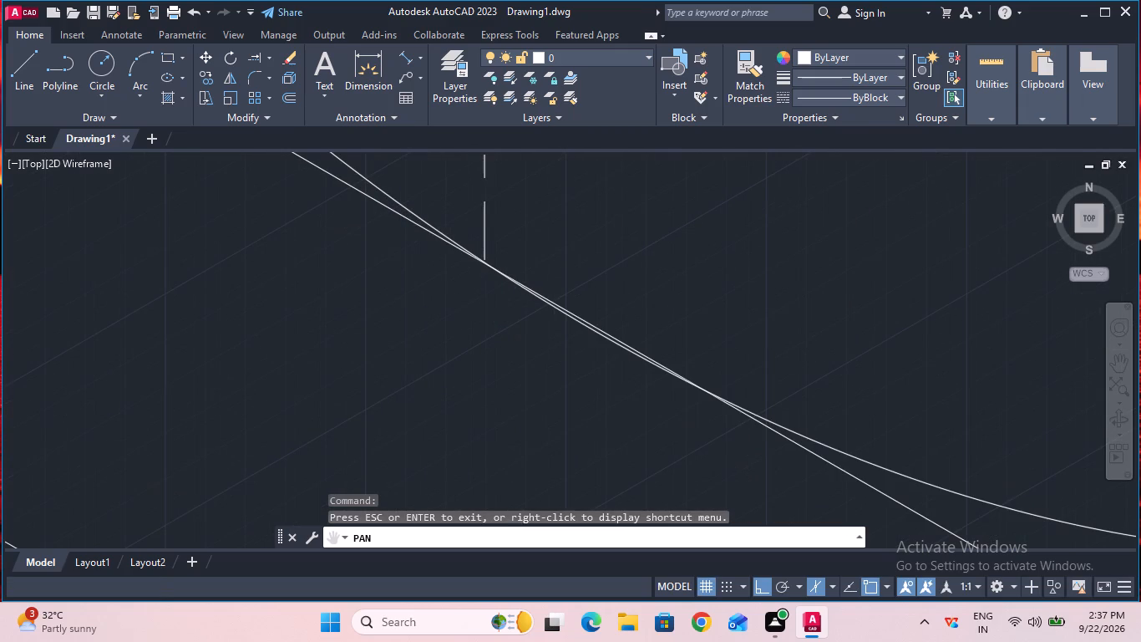
{"action": "key", "text": "Escape"}
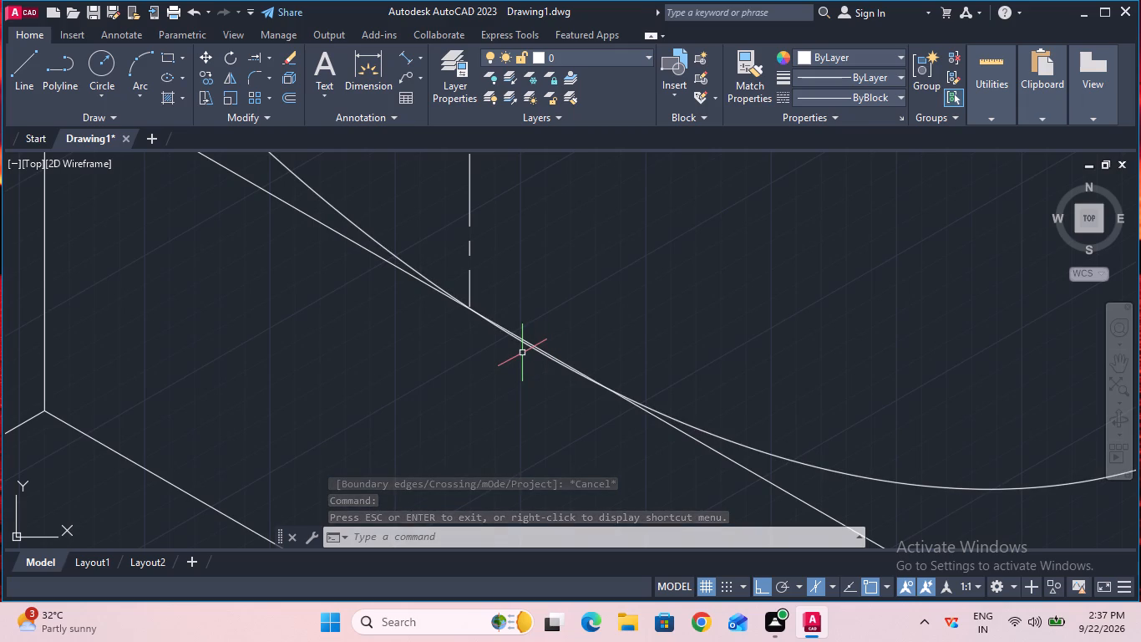
{"action": "left_click", "coordinate": [204, 61]}
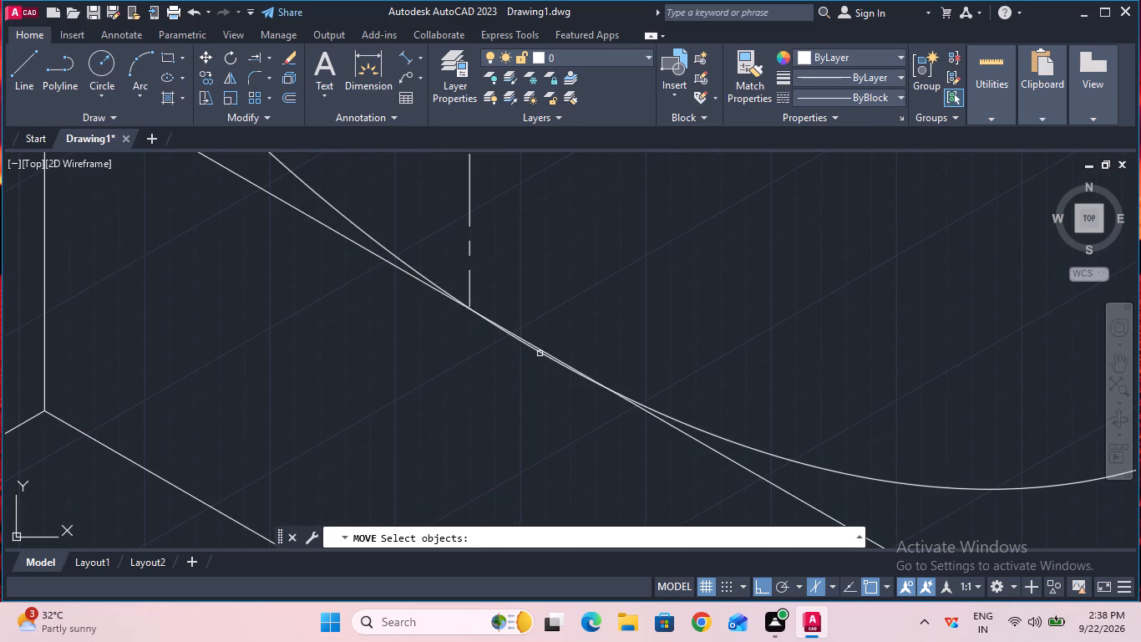
{"action": "left_click", "coordinate": [540, 354]}
{"action": "key", "text": "Return"}
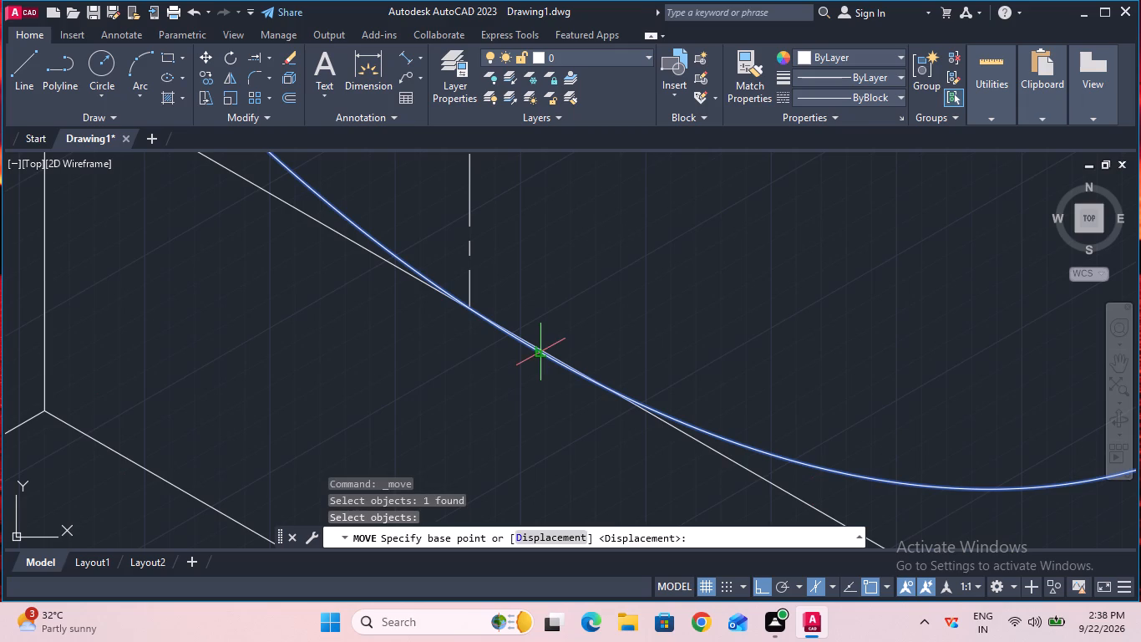
{"action": "left_click", "coordinate": [540, 354]}
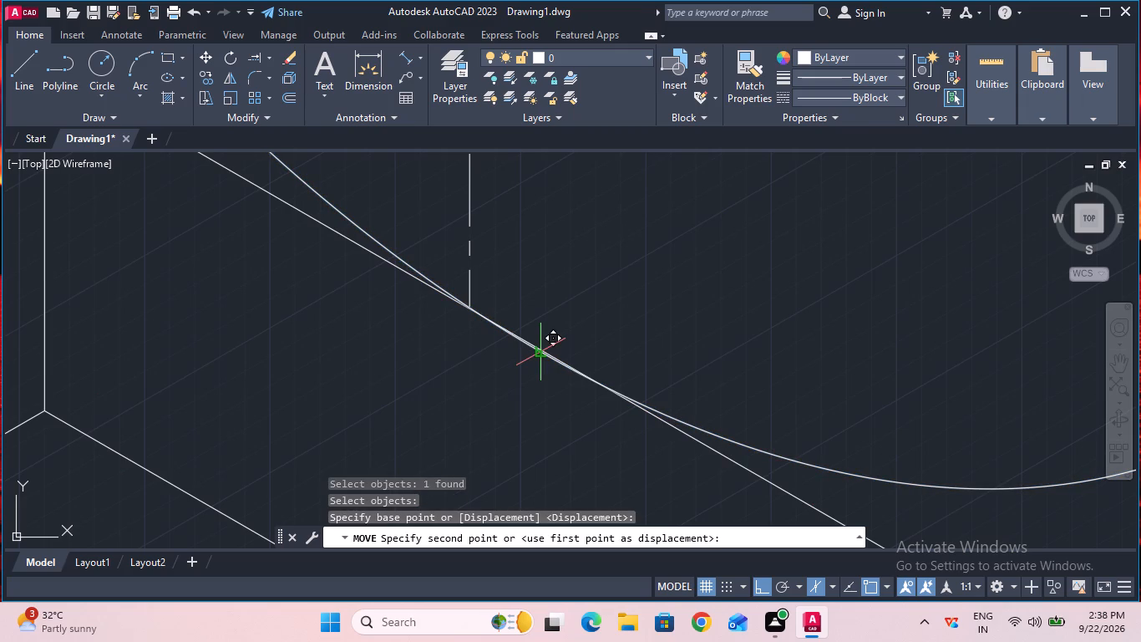
{"action": "left_click", "coordinate": [542, 346]}
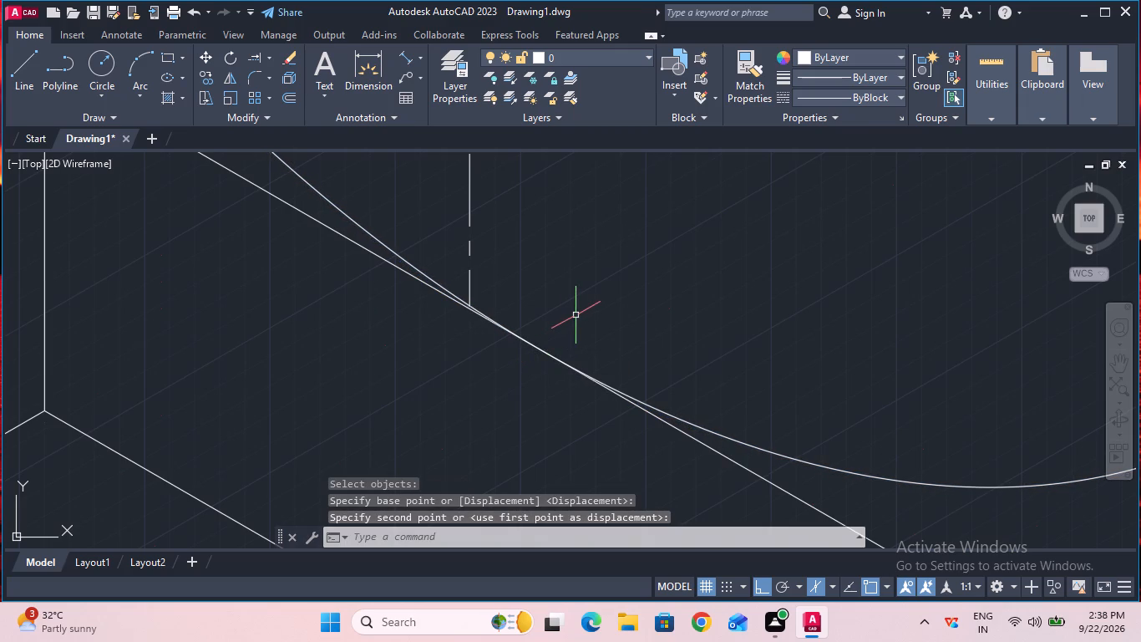
Examine how the large isocircle meets the upper end of the 20 mm vertical line.
{"action": "scroll", "coordinate": [576, 315], "scroll_direction": "down", "scroll_amount": 2, "text": "ctrl"}
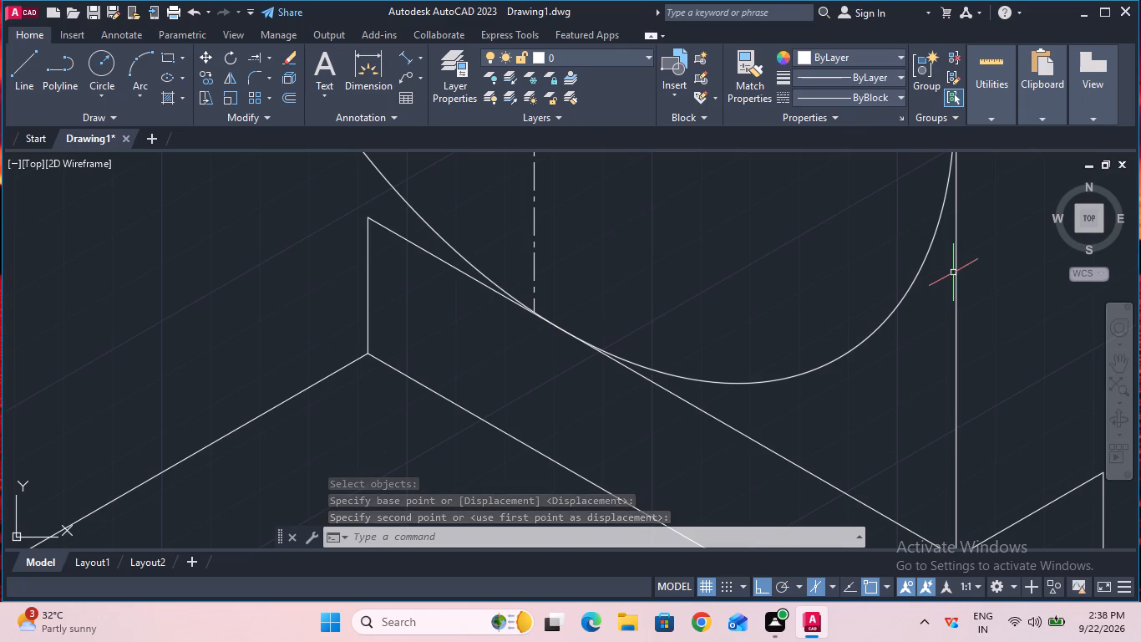
{"action": "left_click", "coordinate": [1113, 364]}
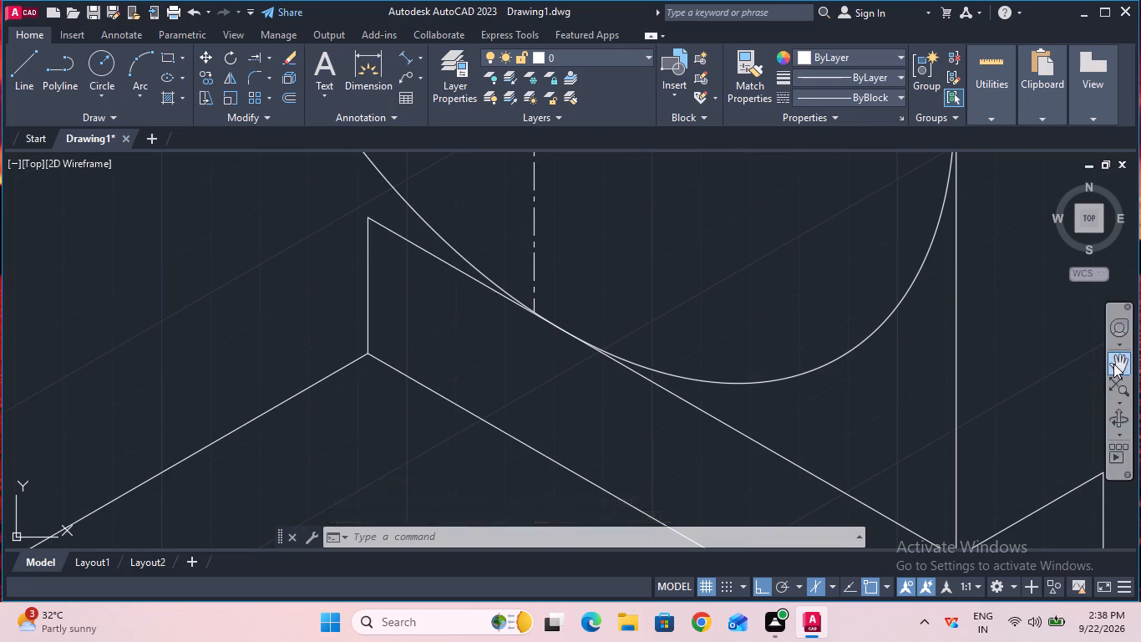
{"action": "left_click_drag", "start_coordinate": [1010, 248], "coordinate": [1000, 359]}
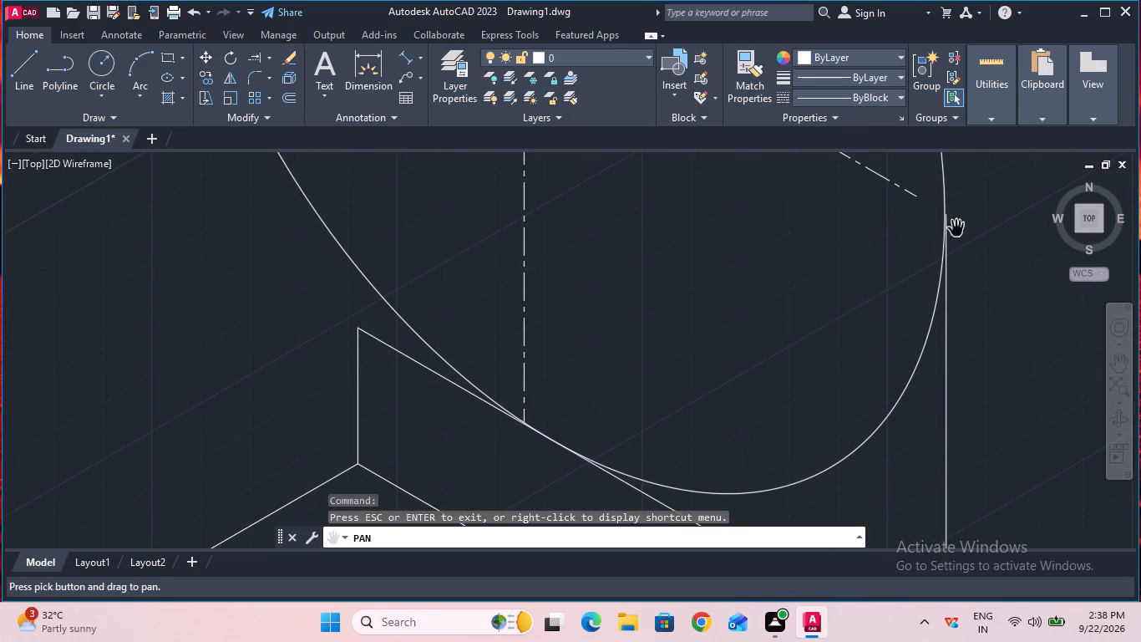
{"action": "scroll", "coordinate": [954, 222], "scroll_direction": "right", "scroll_amount": 1}
{"action": "scroll", "coordinate": [954, 222], "scroll_direction": "left", "scroll_amount": 1}
{"action": "scroll", "coordinate": [954, 222], "scroll_direction": "right", "scroll_amount": 1}
{"action": "scroll", "coordinate": [954, 222], "scroll_direction": "left", "scroll_amount": 1}
{"action": "scroll", "coordinate": [954, 222], "scroll_direction": "right", "scroll_amount": 1}
{"action": "scroll", "coordinate": [954, 222], "scroll_direction": "left", "scroll_amount": 1}
{"action": "scroll", "coordinate": [954, 222], "scroll_direction": "right", "scroll_amount": 1}
{"action": "scroll", "coordinate": [954, 222], "scroll_direction": "left", "scroll_amount": 1}
{"action": "scroll", "coordinate": [954, 222], "scroll_direction": "right", "scroll_amount": 1}
{"action": "scroll", "coordinate": [954, 222], "scroll_direction": "left", "scroll_amount": 1}
{"action": "scroll", "coordinate": [954, 222], "scroll_direction": "up", "scroll_amount": 2, "text": "ctrl"}
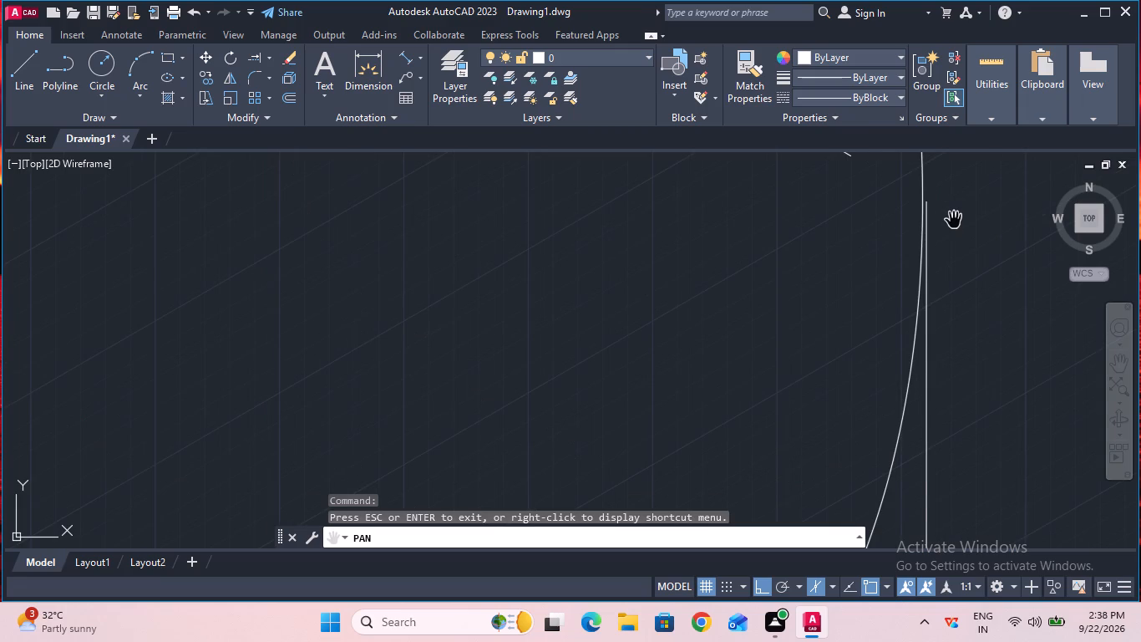
{"action": "key", "text": "Escape"}
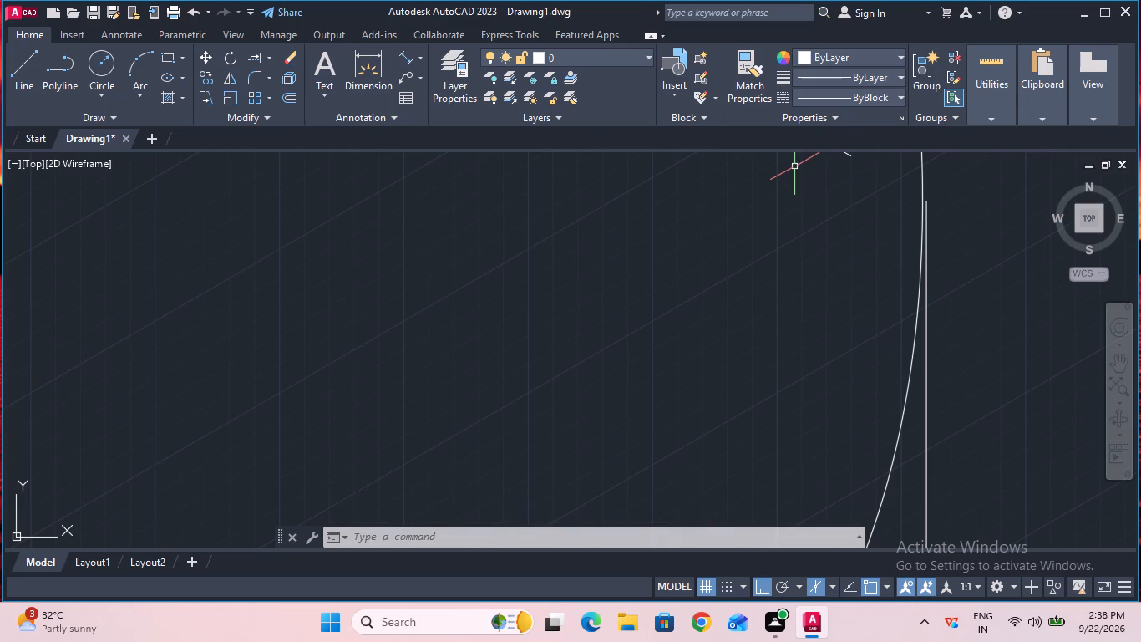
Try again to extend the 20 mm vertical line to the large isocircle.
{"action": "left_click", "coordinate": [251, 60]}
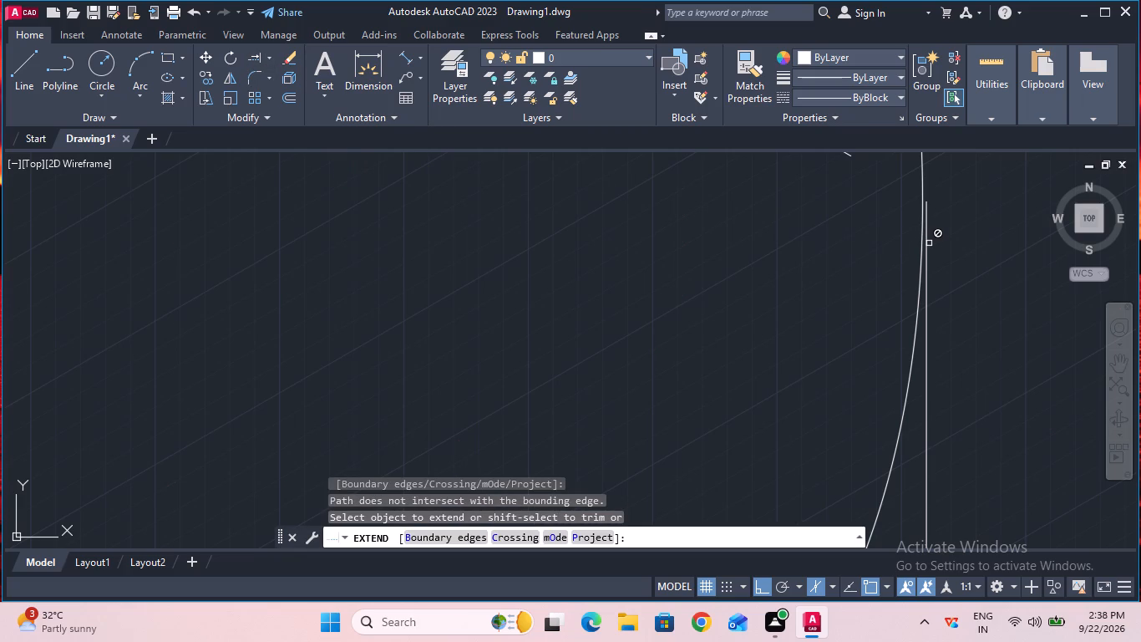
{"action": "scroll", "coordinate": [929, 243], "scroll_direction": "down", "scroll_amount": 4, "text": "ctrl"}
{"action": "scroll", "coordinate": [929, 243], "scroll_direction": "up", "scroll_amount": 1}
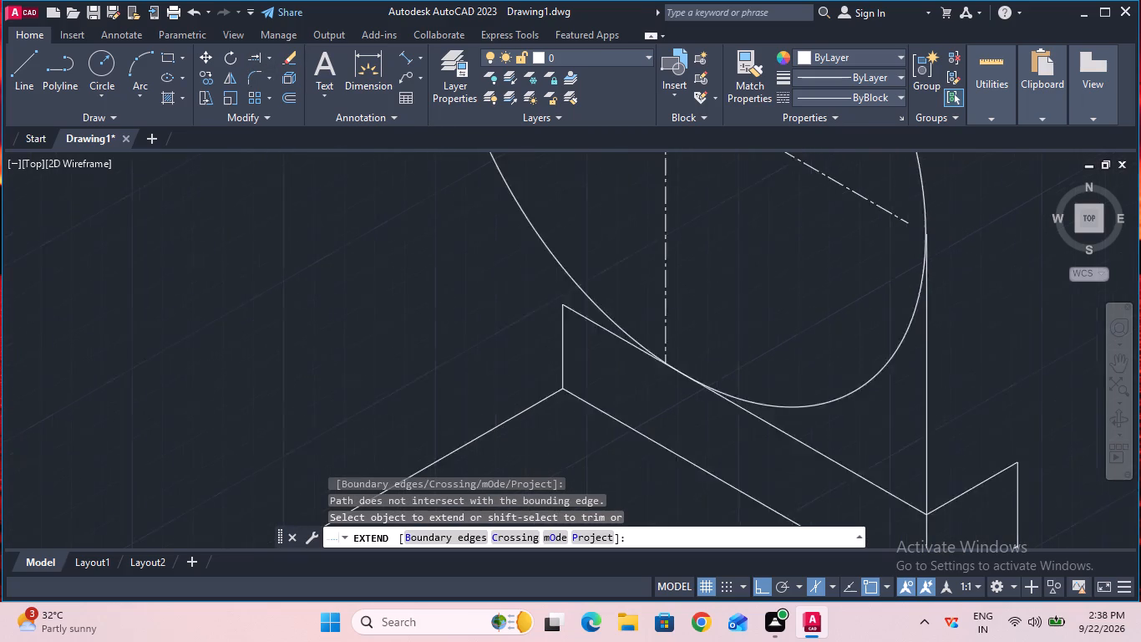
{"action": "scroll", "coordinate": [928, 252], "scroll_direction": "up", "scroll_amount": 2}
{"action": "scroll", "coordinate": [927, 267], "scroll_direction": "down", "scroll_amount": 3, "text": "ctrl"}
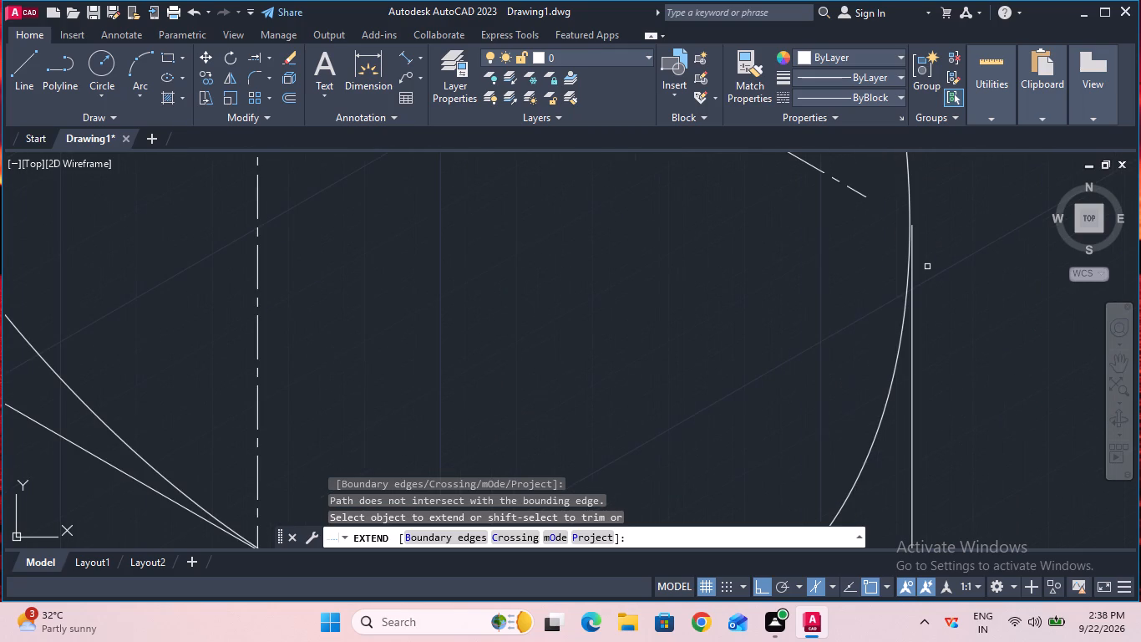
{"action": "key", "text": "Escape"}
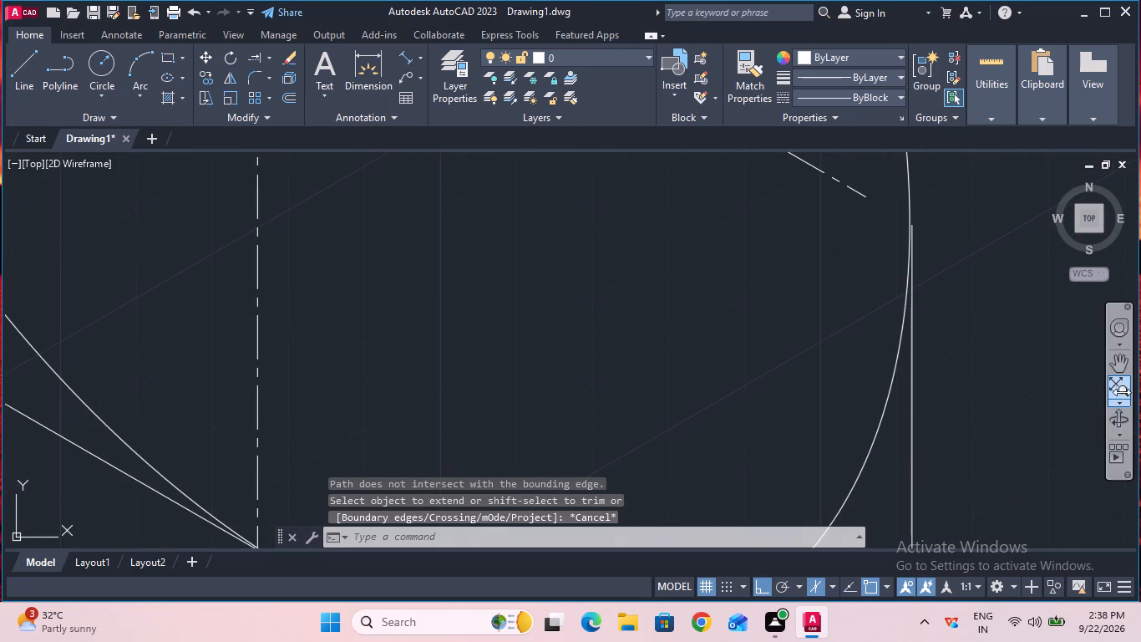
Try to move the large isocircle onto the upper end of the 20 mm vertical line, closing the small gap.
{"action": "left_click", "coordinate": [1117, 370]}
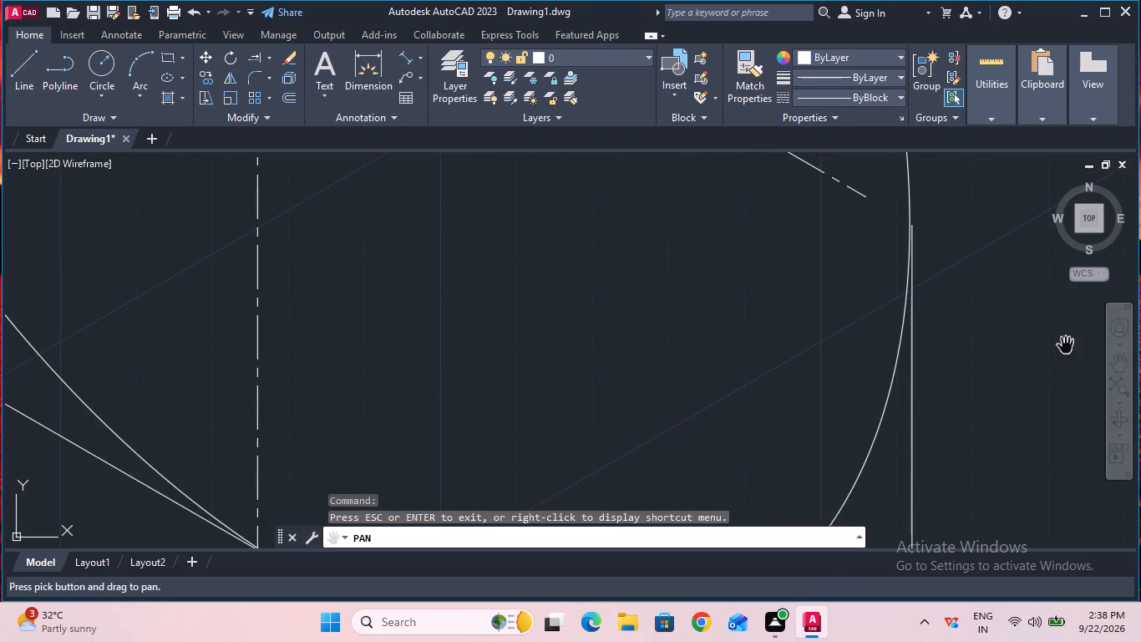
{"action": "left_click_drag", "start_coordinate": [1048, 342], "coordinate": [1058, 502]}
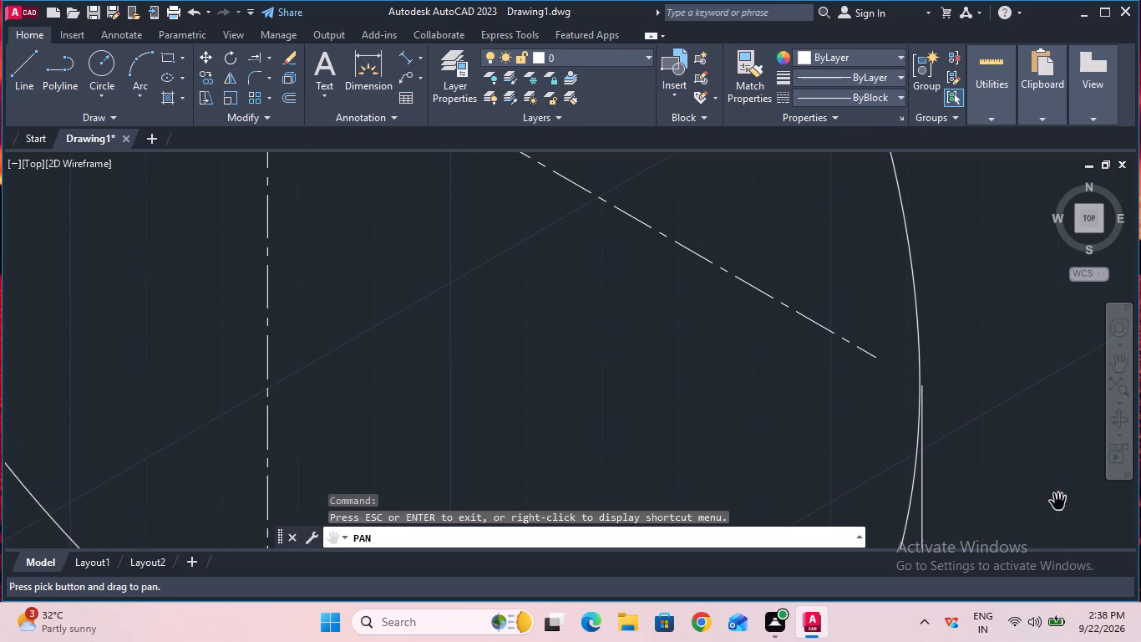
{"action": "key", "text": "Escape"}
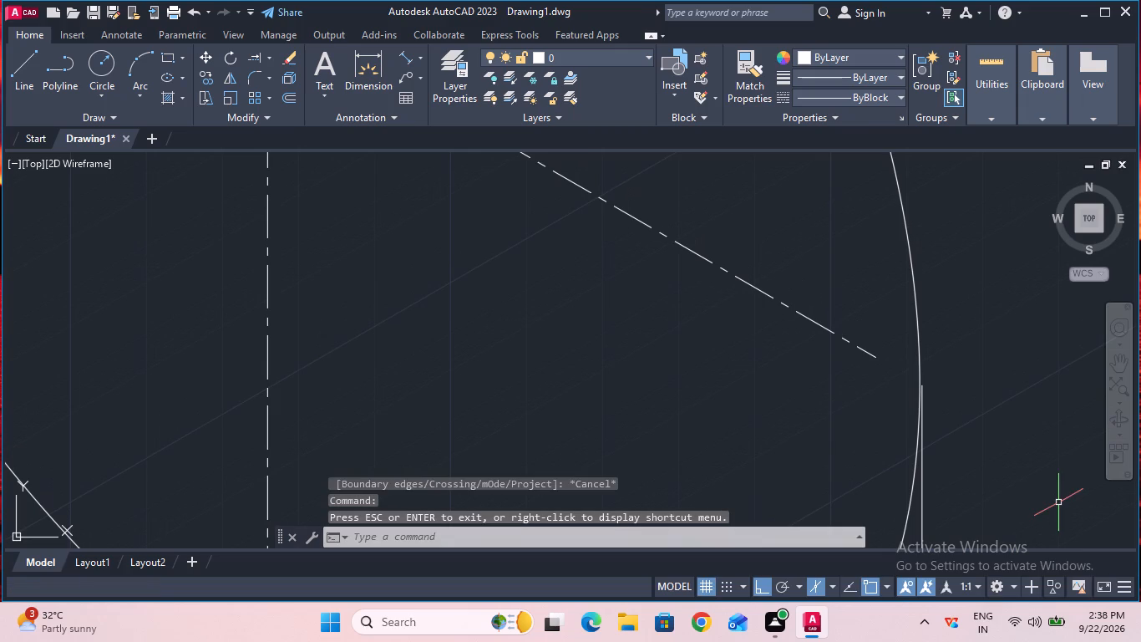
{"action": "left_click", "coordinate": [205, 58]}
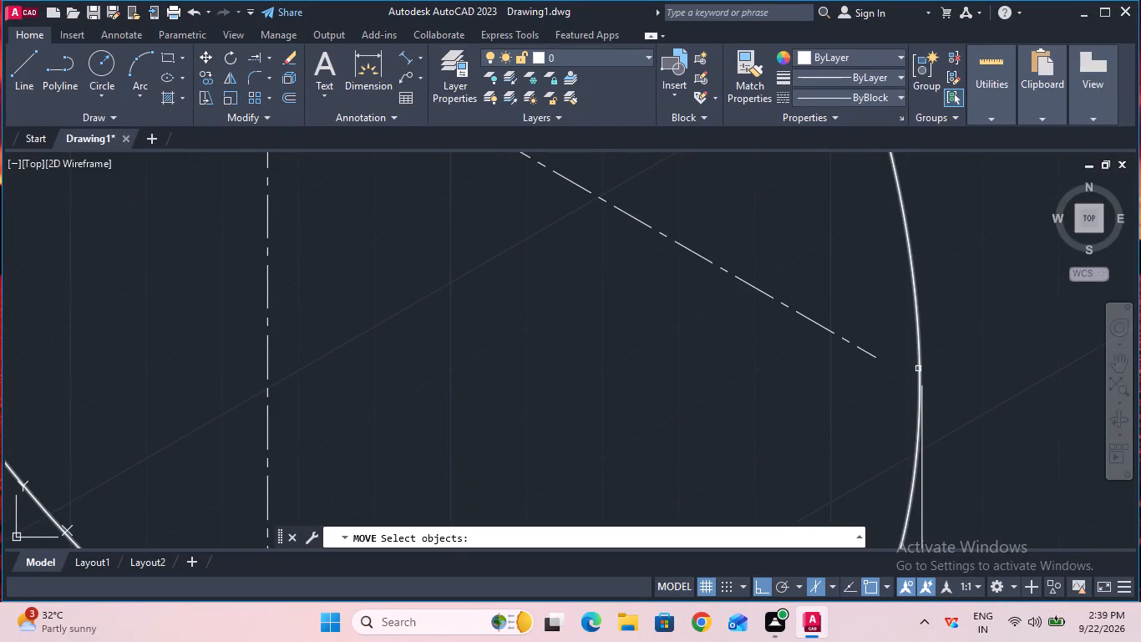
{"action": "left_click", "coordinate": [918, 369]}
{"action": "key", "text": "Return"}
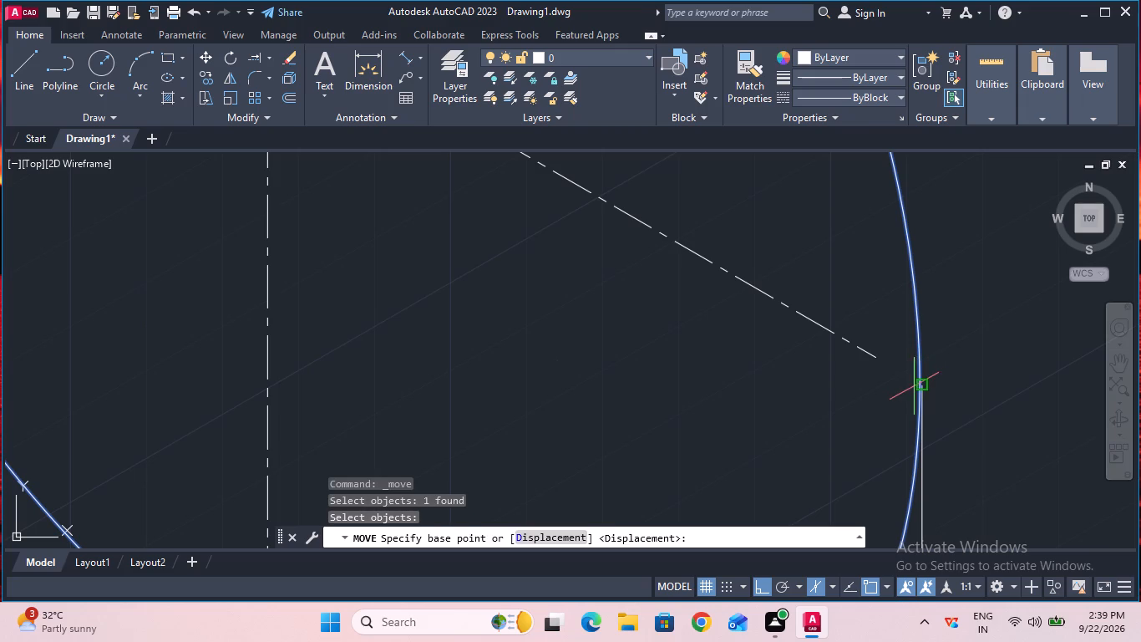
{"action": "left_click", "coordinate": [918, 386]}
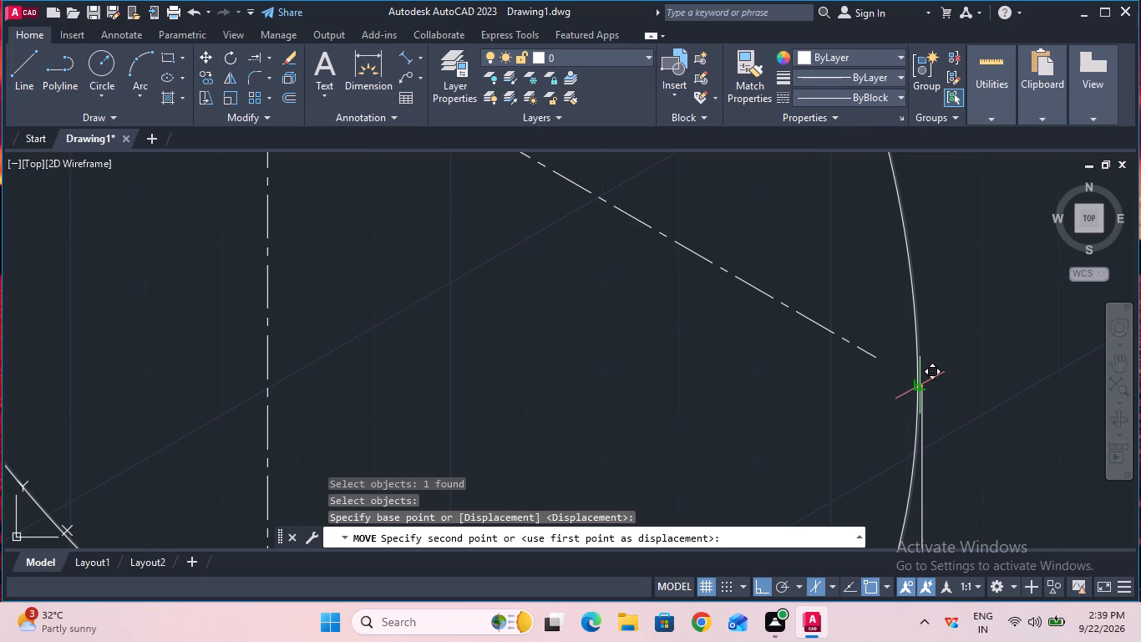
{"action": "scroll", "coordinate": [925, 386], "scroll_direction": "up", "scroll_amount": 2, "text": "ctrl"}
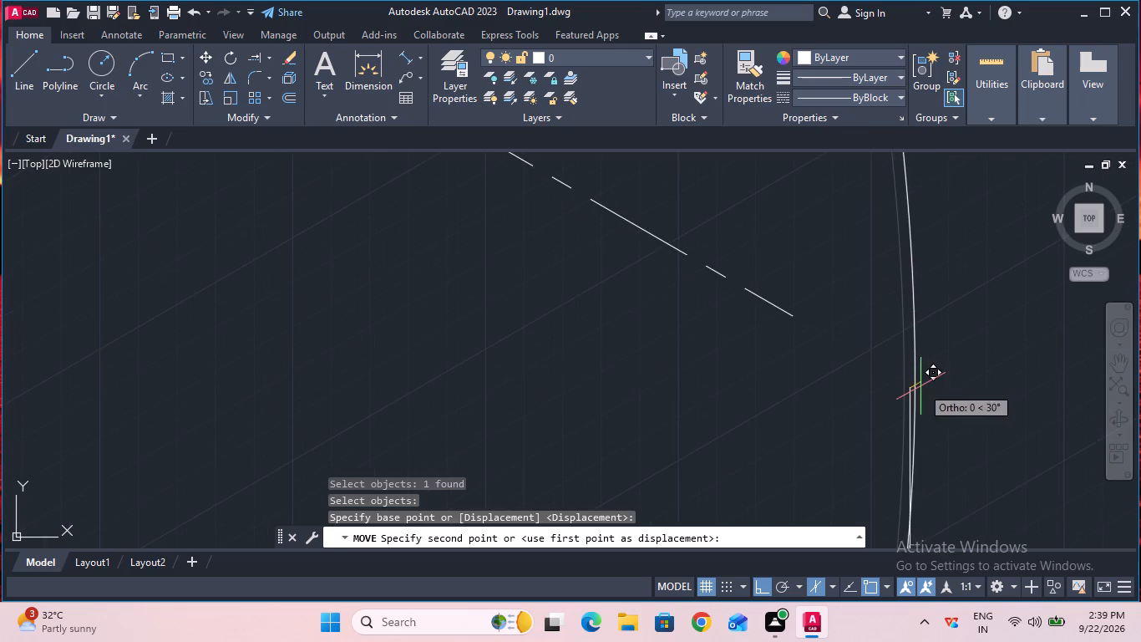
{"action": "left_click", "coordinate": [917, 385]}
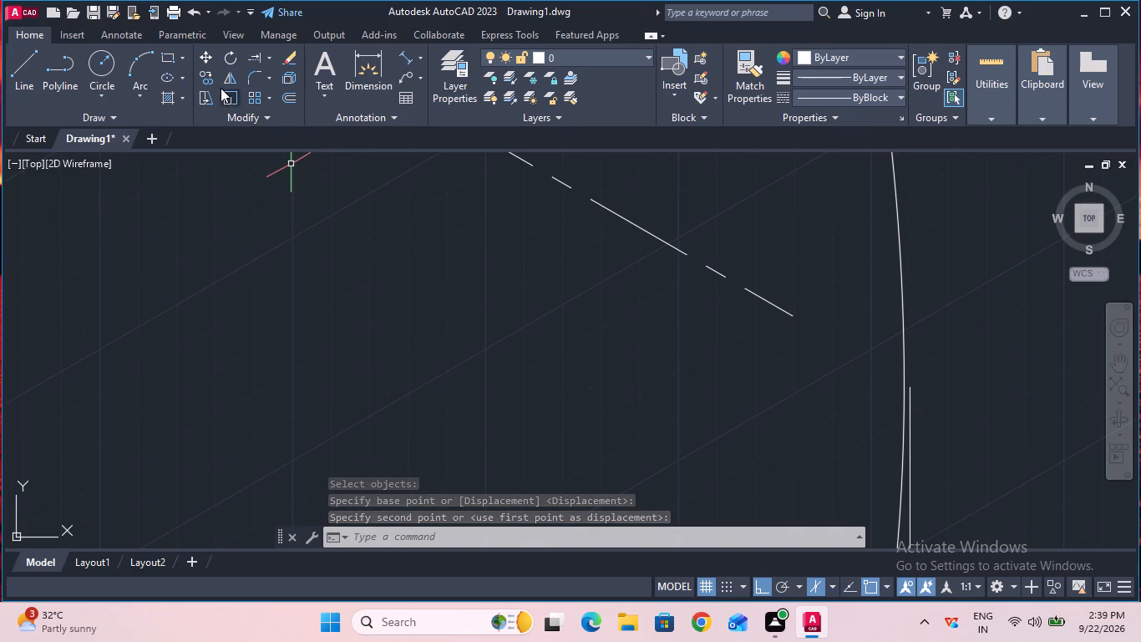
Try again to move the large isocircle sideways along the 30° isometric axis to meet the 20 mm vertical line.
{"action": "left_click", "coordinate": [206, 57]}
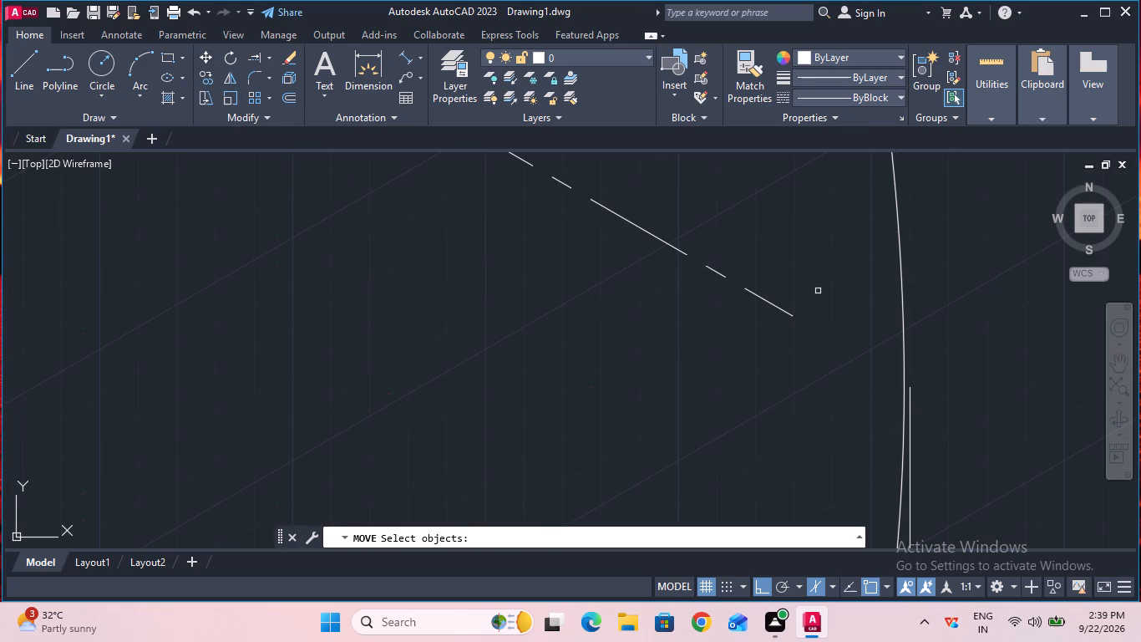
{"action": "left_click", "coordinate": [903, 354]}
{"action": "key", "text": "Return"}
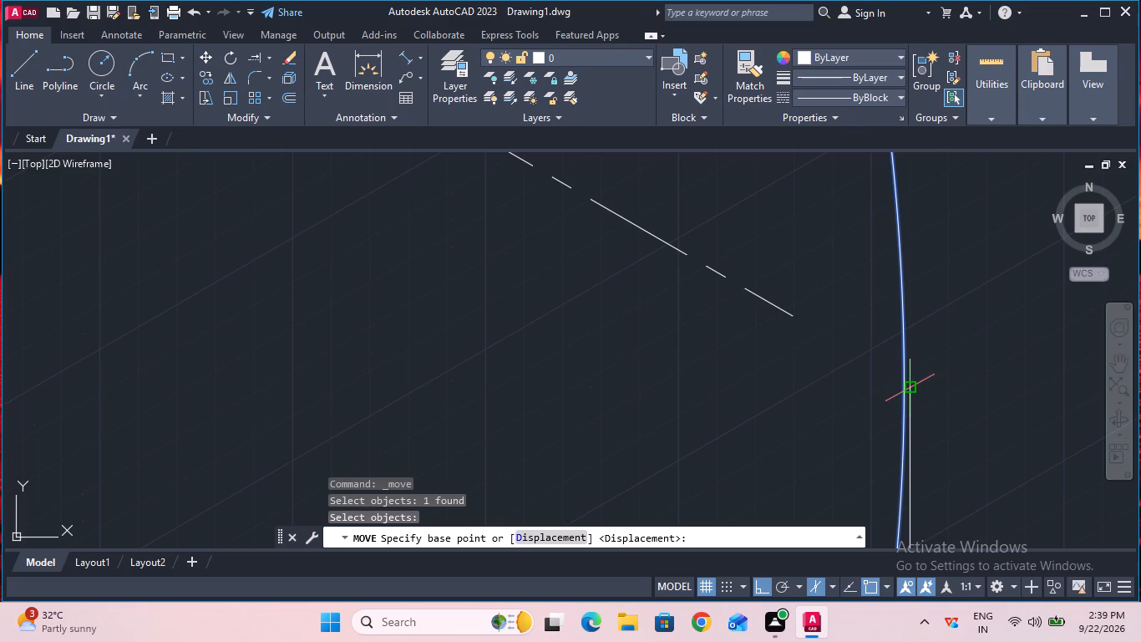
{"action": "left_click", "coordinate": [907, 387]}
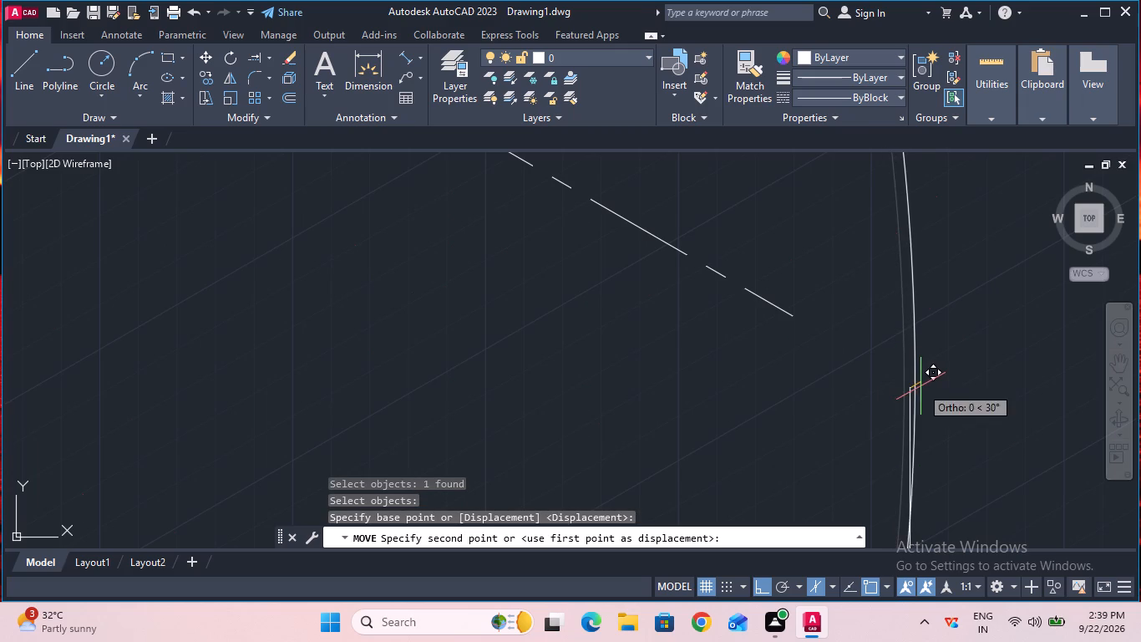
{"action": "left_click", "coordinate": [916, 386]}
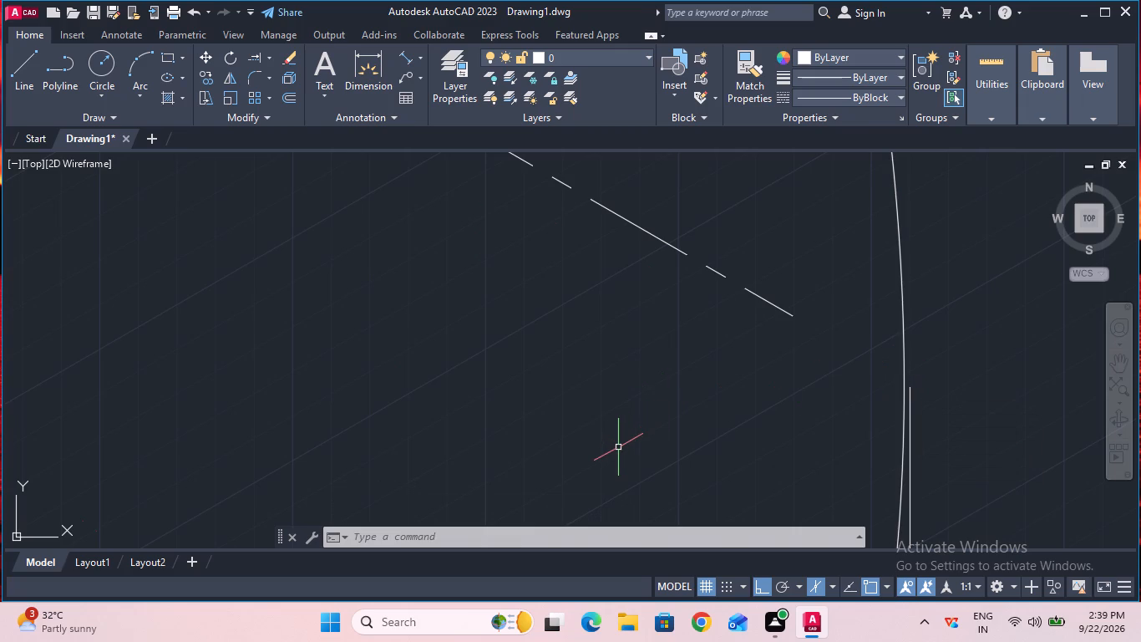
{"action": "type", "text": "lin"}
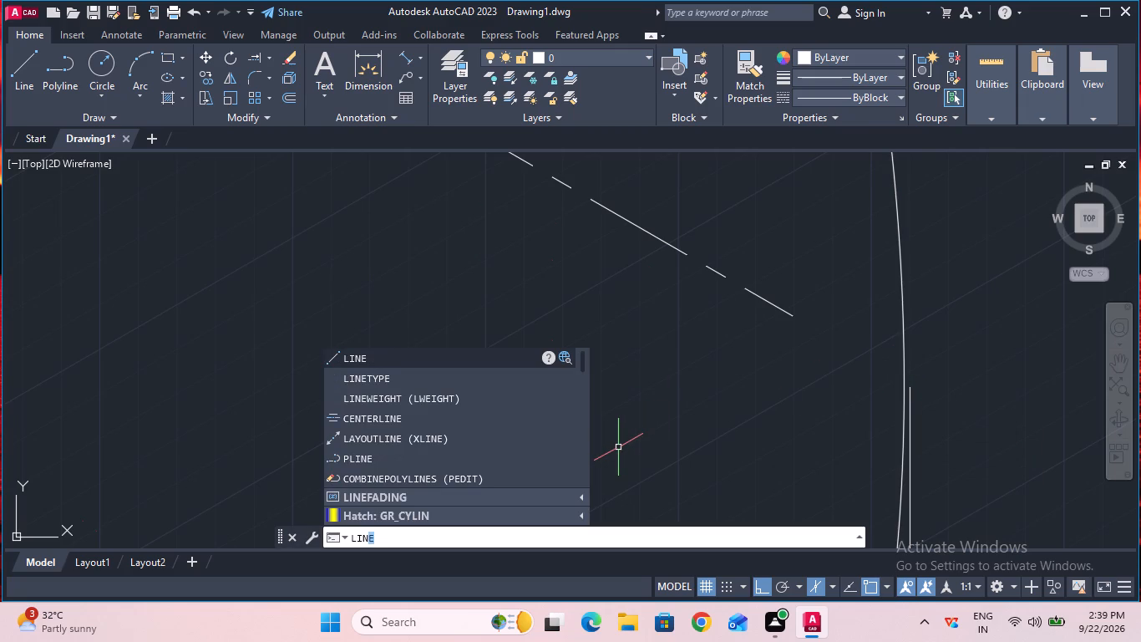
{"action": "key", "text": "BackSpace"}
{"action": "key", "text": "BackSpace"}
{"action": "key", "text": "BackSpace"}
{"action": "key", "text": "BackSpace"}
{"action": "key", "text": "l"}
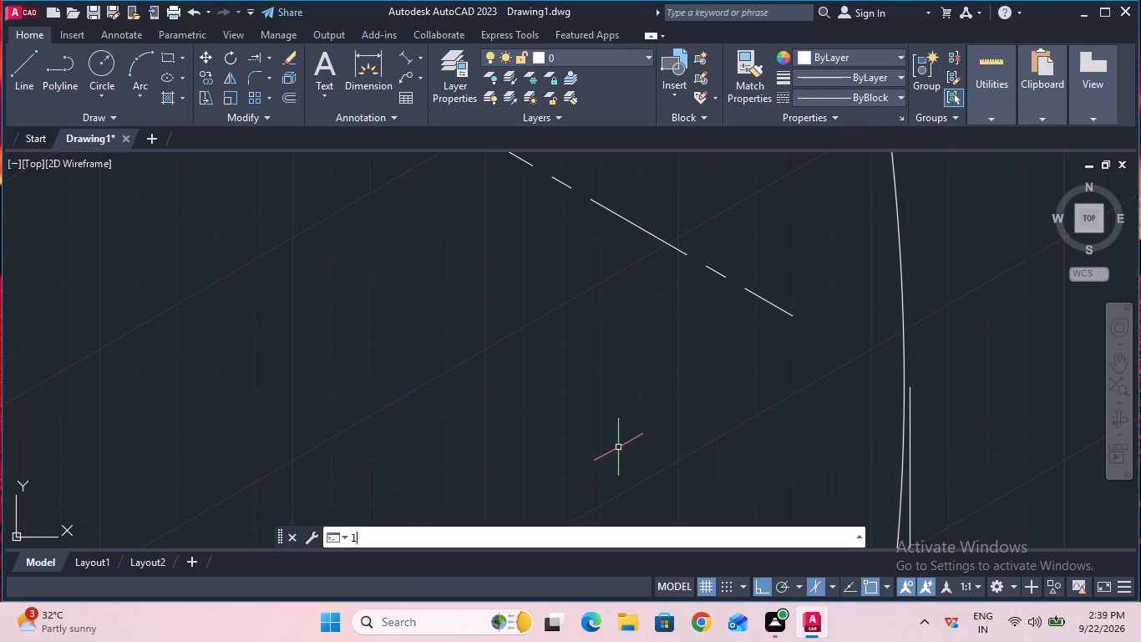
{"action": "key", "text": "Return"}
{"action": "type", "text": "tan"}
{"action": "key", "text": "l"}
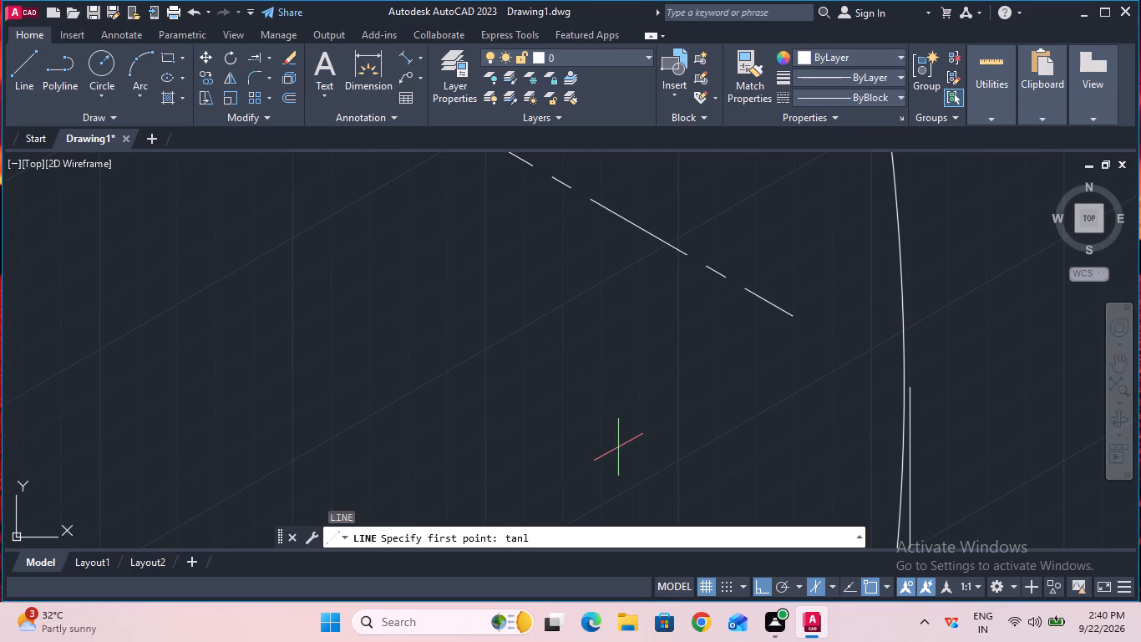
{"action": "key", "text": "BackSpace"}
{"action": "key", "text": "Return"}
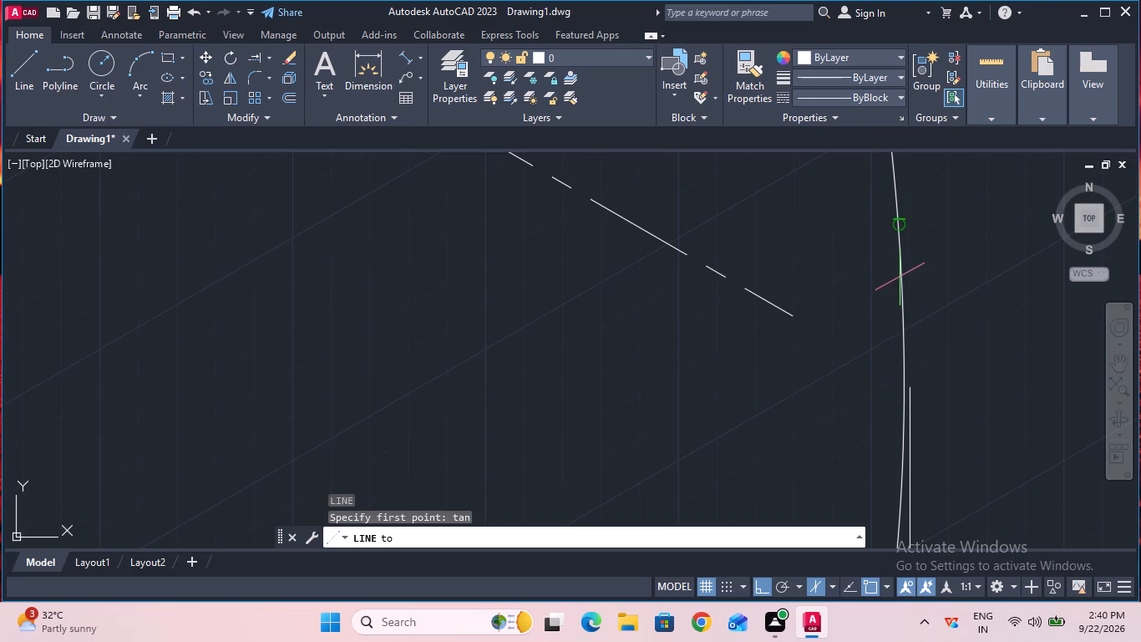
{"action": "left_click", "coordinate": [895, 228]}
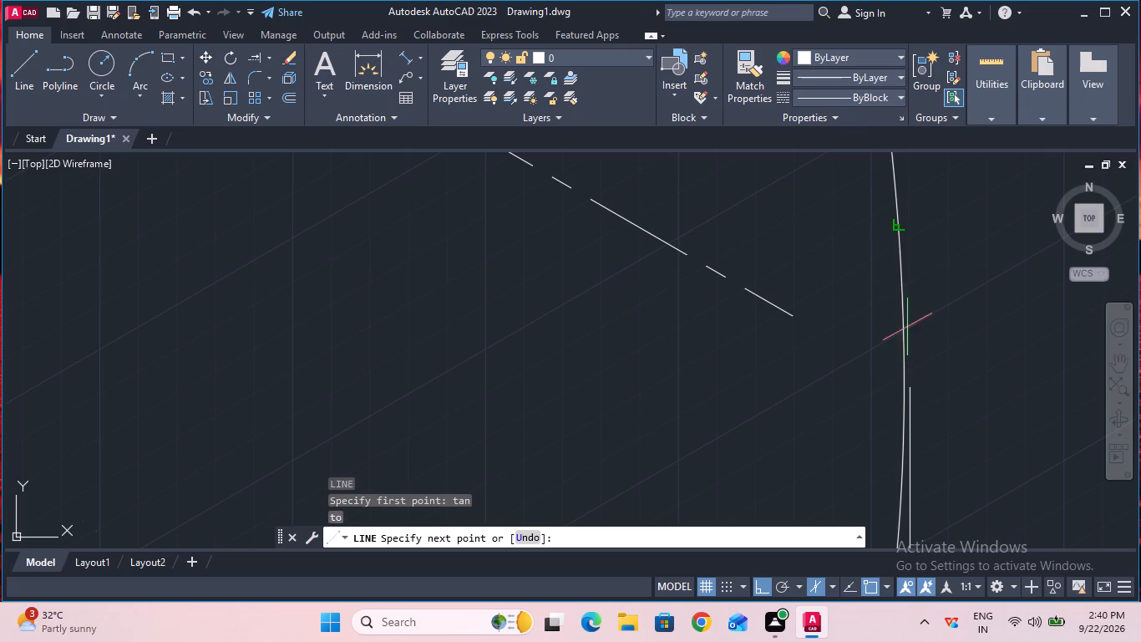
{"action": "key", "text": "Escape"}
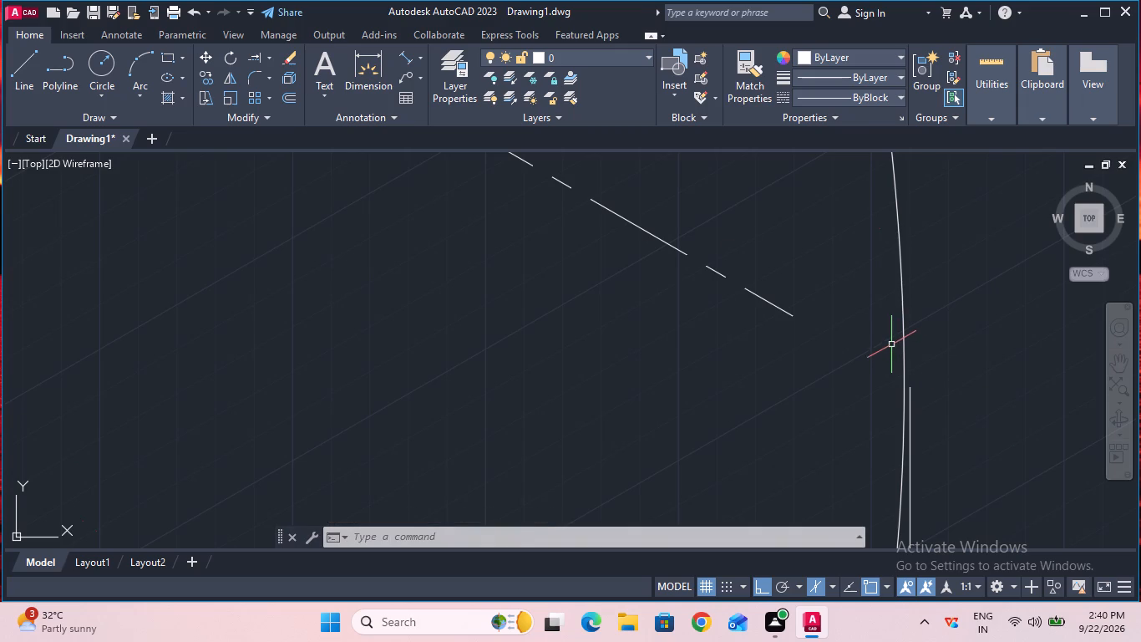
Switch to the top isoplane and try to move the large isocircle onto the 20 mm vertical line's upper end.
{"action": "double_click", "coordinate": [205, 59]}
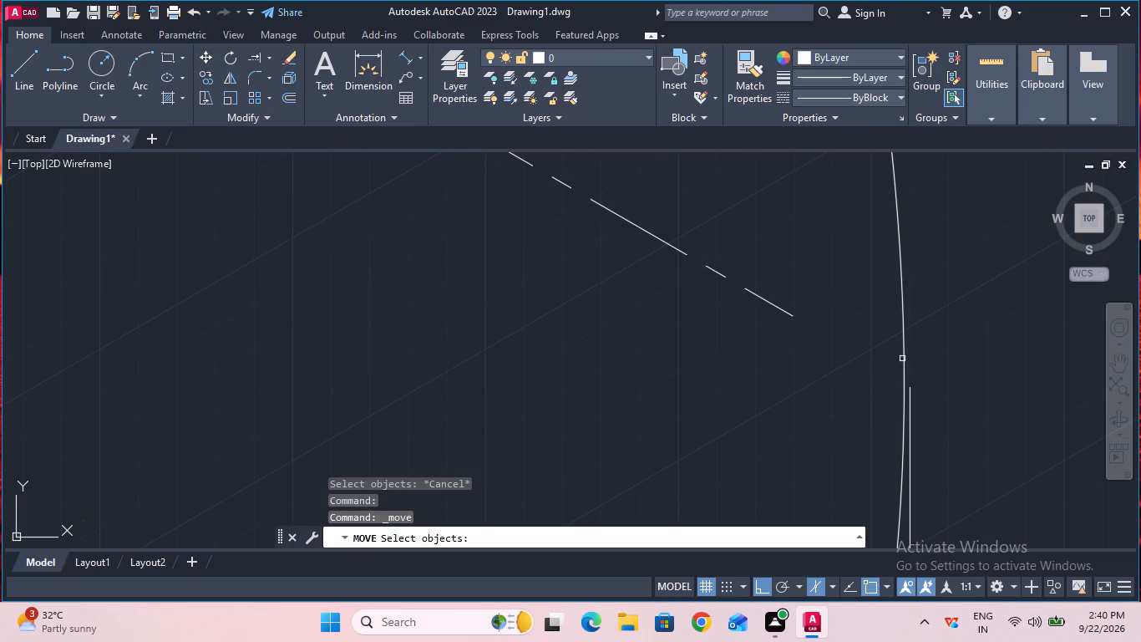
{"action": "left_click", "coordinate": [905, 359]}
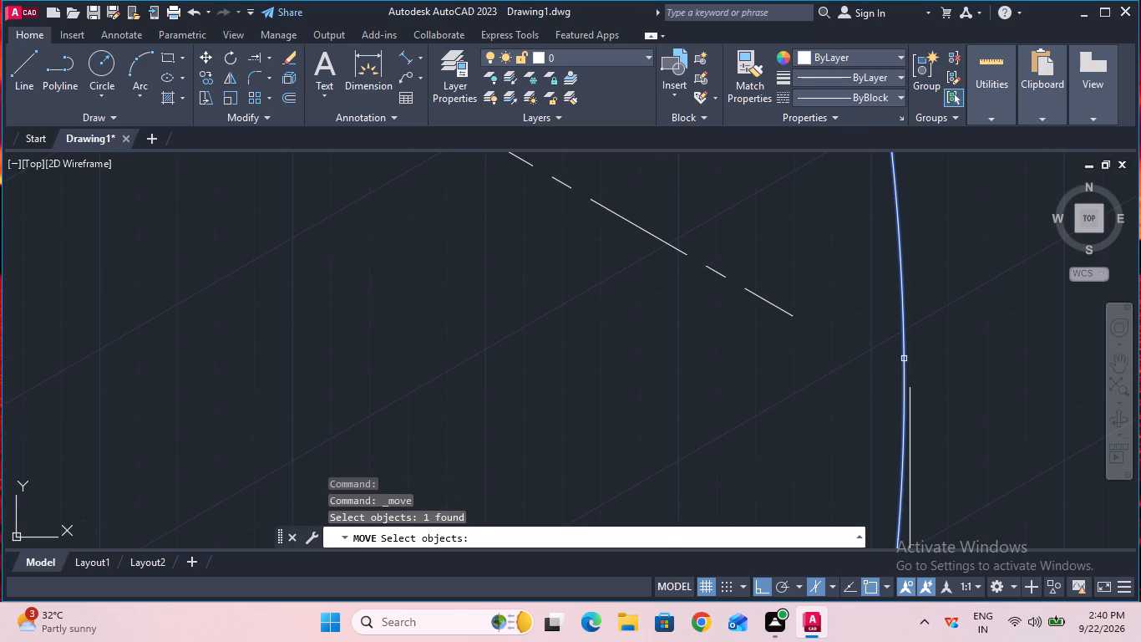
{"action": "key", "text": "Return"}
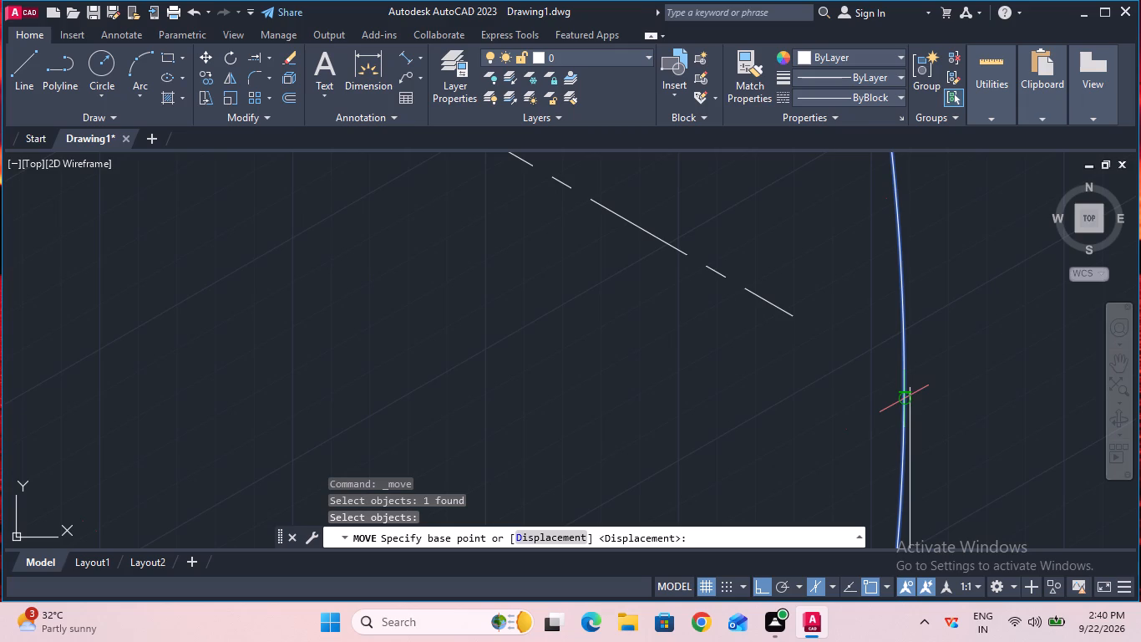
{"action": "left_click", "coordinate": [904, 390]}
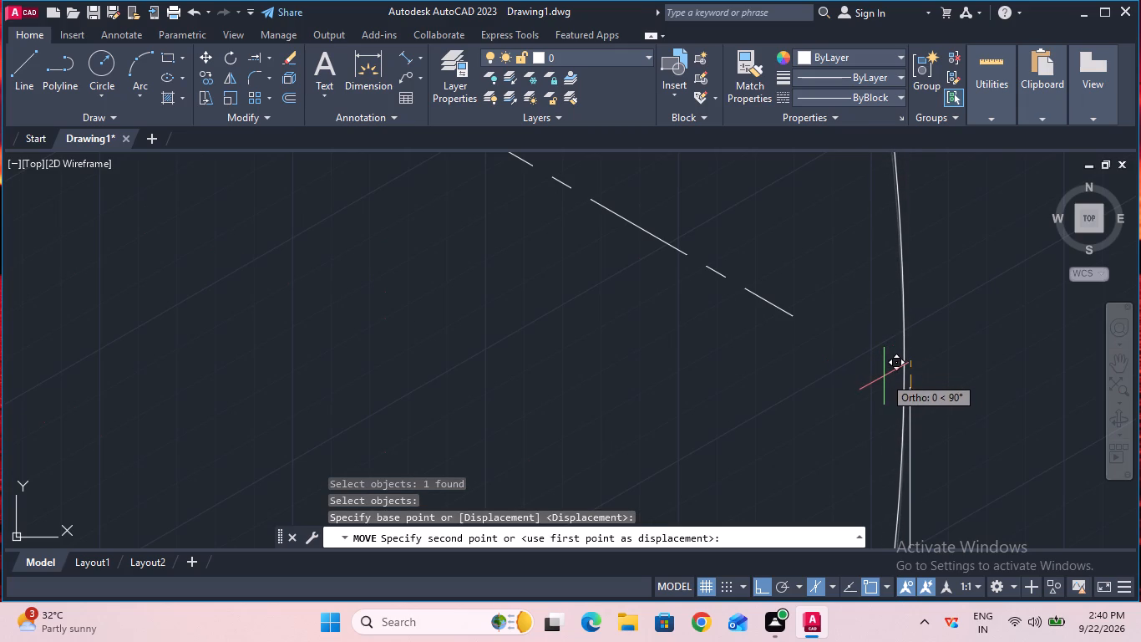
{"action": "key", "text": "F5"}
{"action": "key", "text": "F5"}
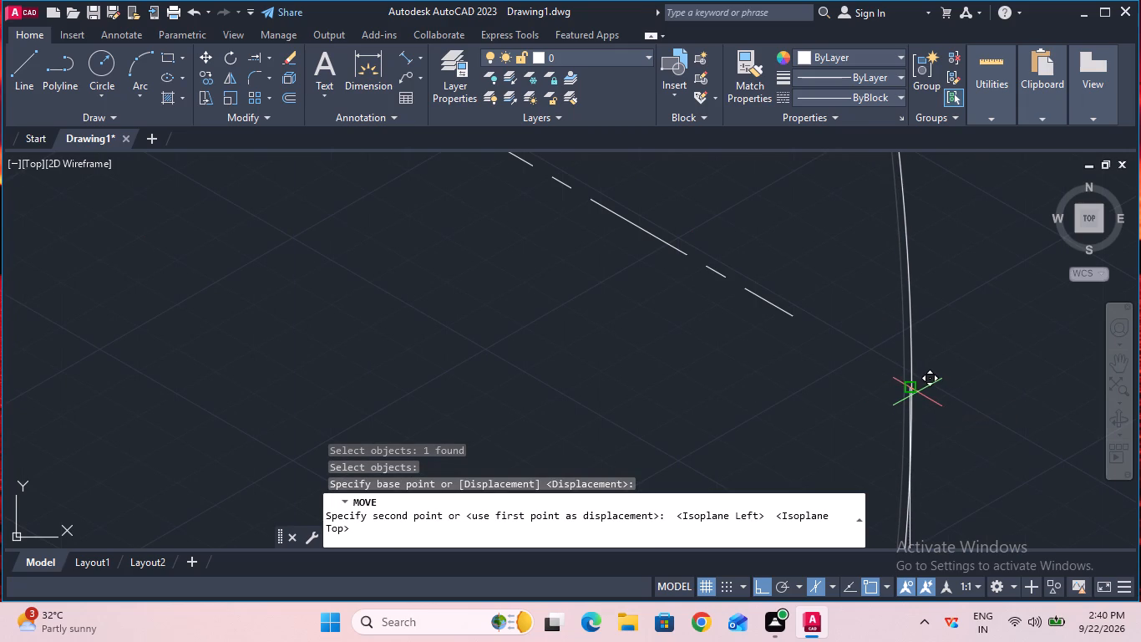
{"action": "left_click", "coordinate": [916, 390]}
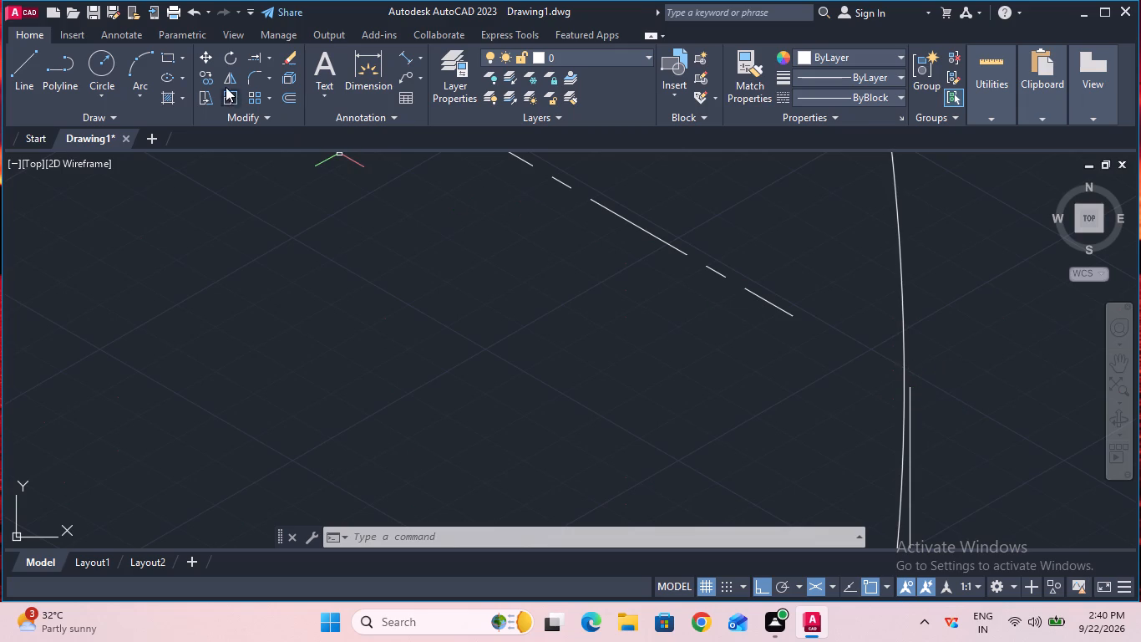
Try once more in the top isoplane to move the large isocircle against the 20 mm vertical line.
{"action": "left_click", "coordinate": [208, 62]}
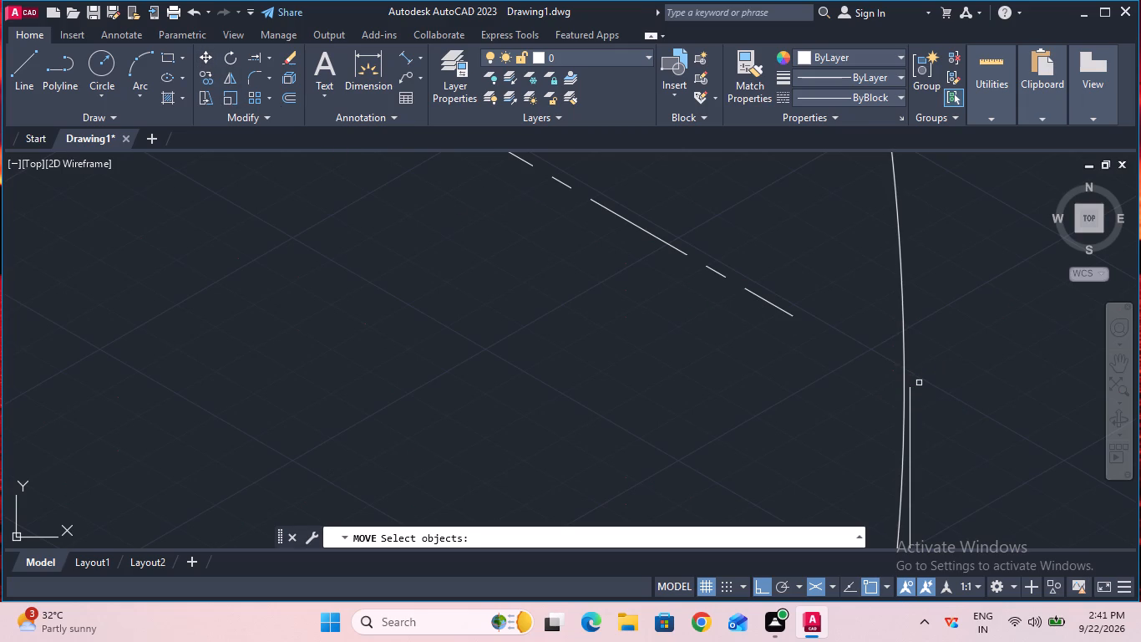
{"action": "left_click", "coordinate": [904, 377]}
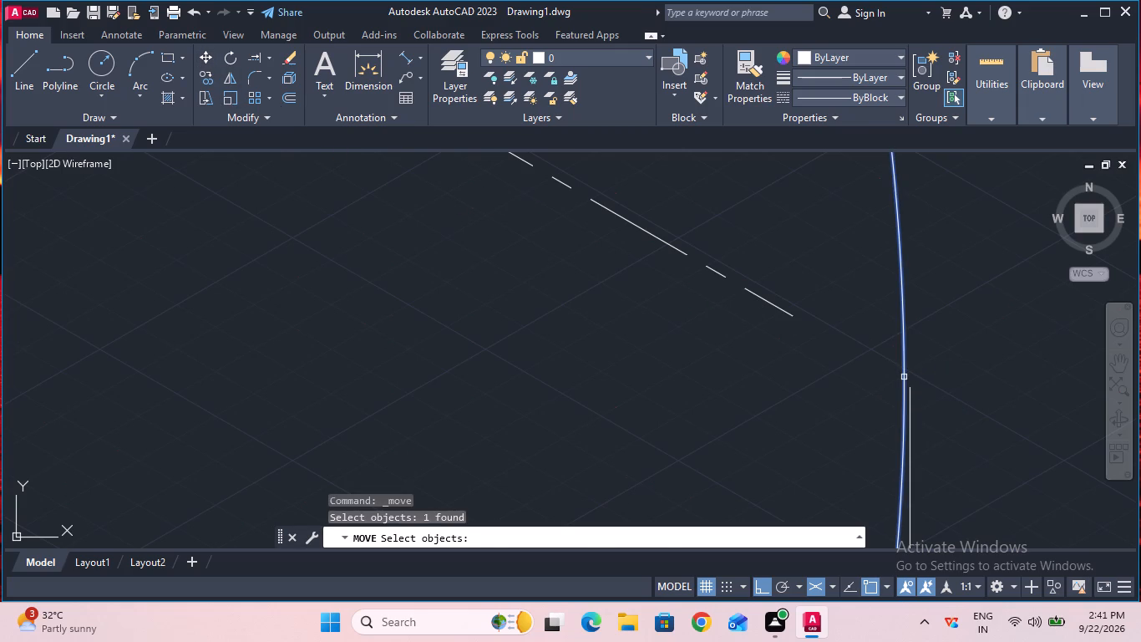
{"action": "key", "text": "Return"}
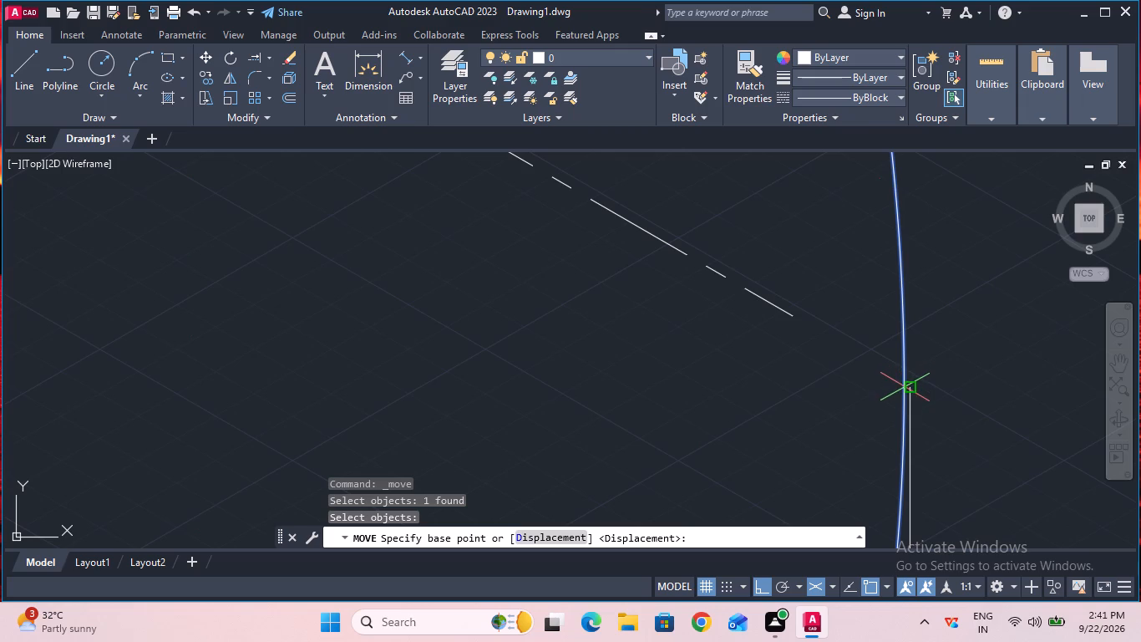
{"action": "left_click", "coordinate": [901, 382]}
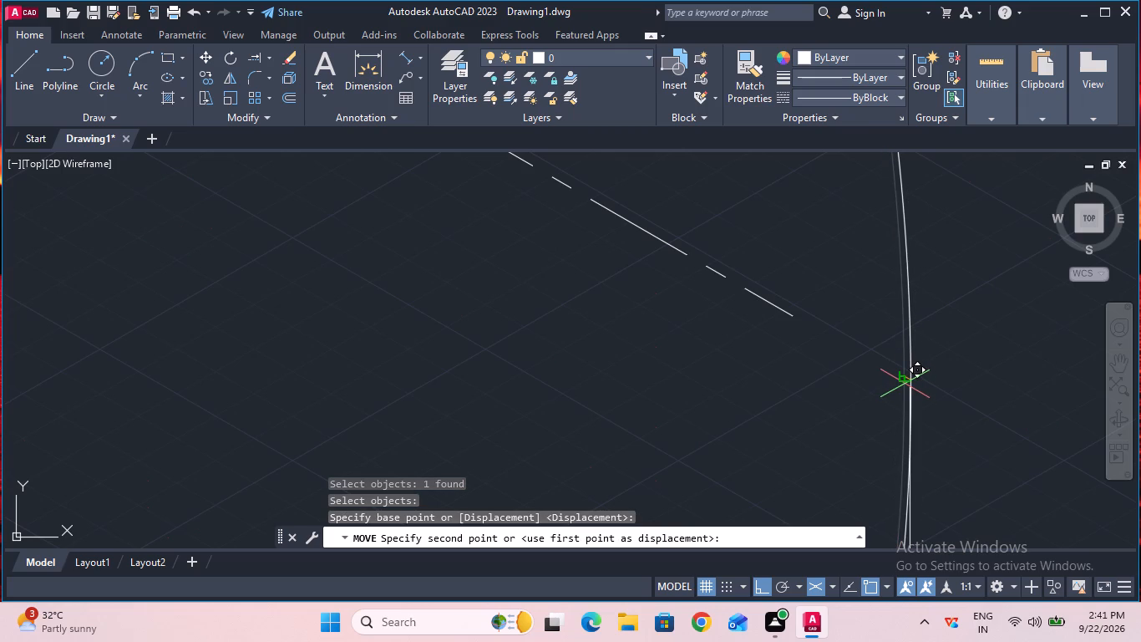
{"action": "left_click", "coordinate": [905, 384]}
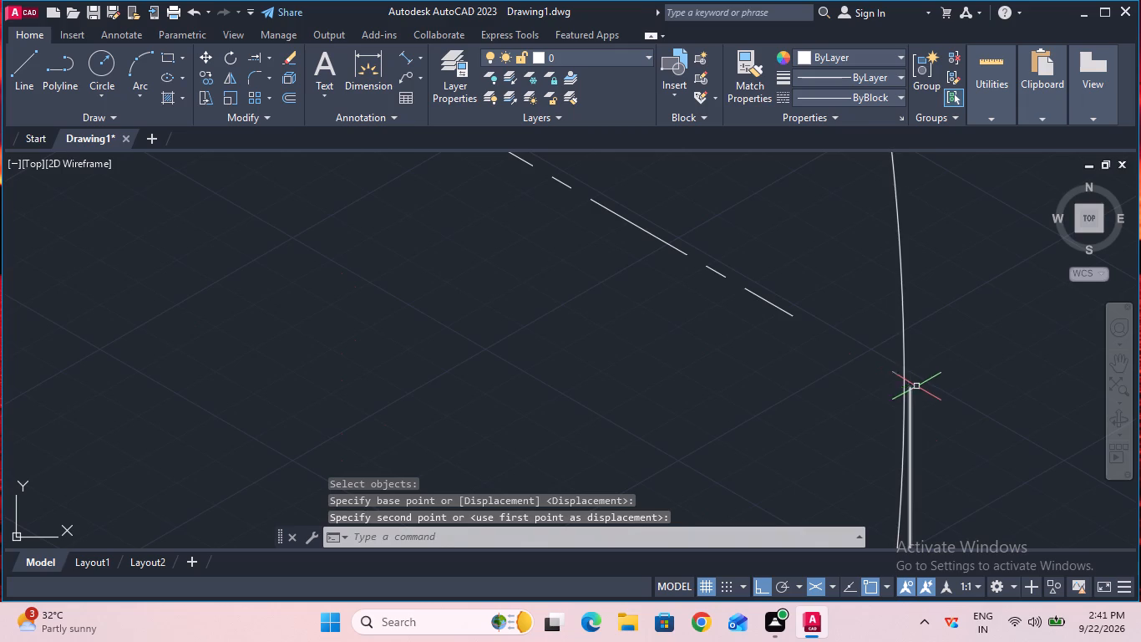
Examine how the large isocircle meets the 20 mm vertical line and the sloping top edge of the rear upright.
{"action": "double_click", "coordinate": [1118, 365]}
{"action": "left_click_drag", "start_coordinate": [1042, 398], "coordinate": [996, 113]}
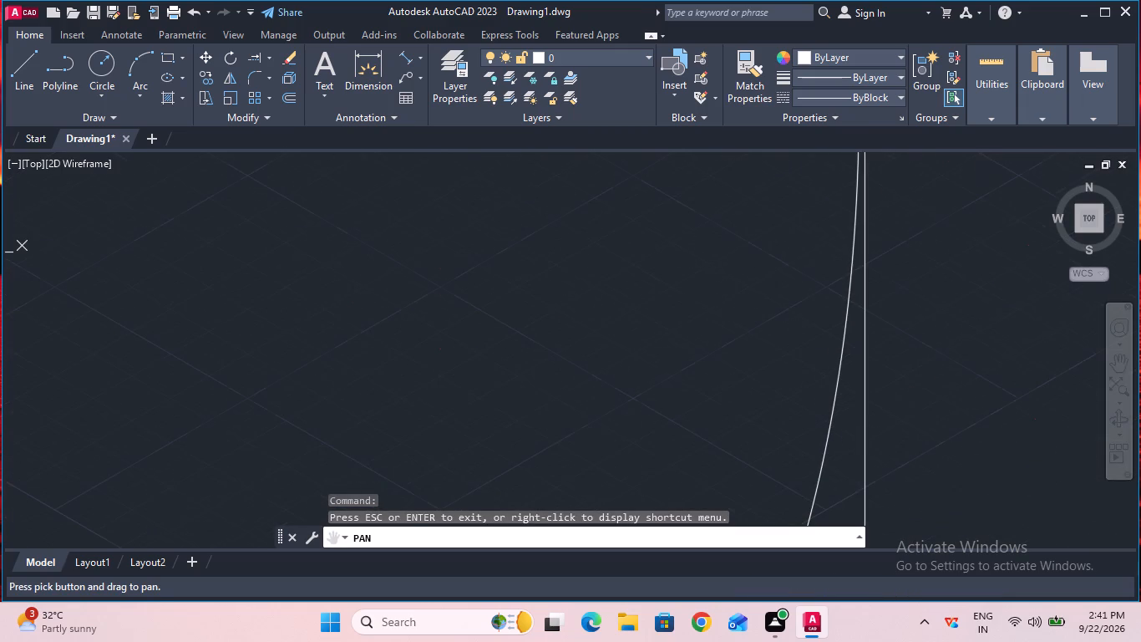
{"action": "left_click_drag", "start_coordinate": [996, 113], "coordinate": [1004, 45]}
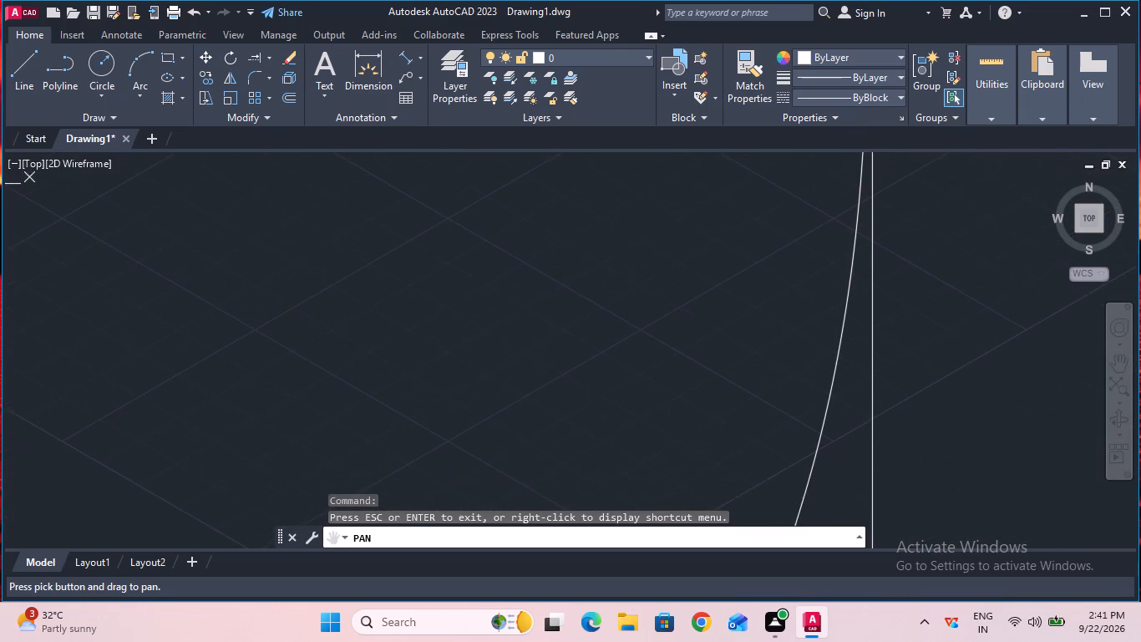
{"action": "left_click_drag", "start_coordinate": [1004, 45], "coordinate": [976, 147]}
{"action": "scroll", "coordinate": [970, 168], "scroll_direction": "down", "scroll_amount": 3, "text": "ctrl"}
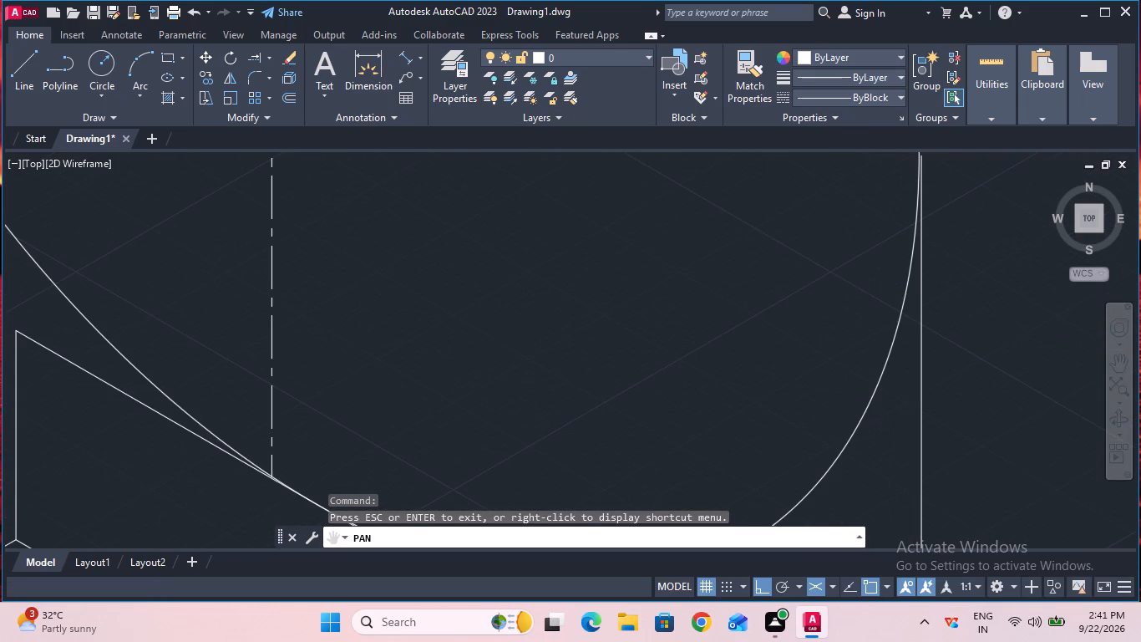
{"action": "scroll", "coordinate": [591, 332], "scroll_direction": "up", "scroll_amount": 3, "text": "ctrl"}
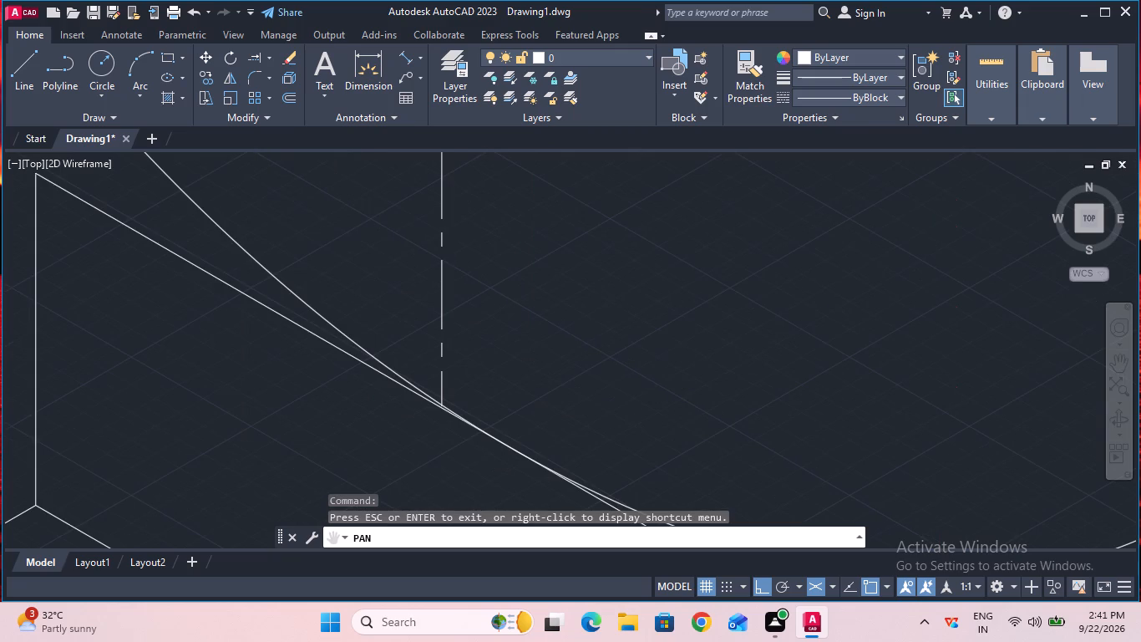
{"action": "scroll", "coordinate": [591, 332], "scroll_direction": "down", "scroll_amount": 3, "text": "ctrl"}
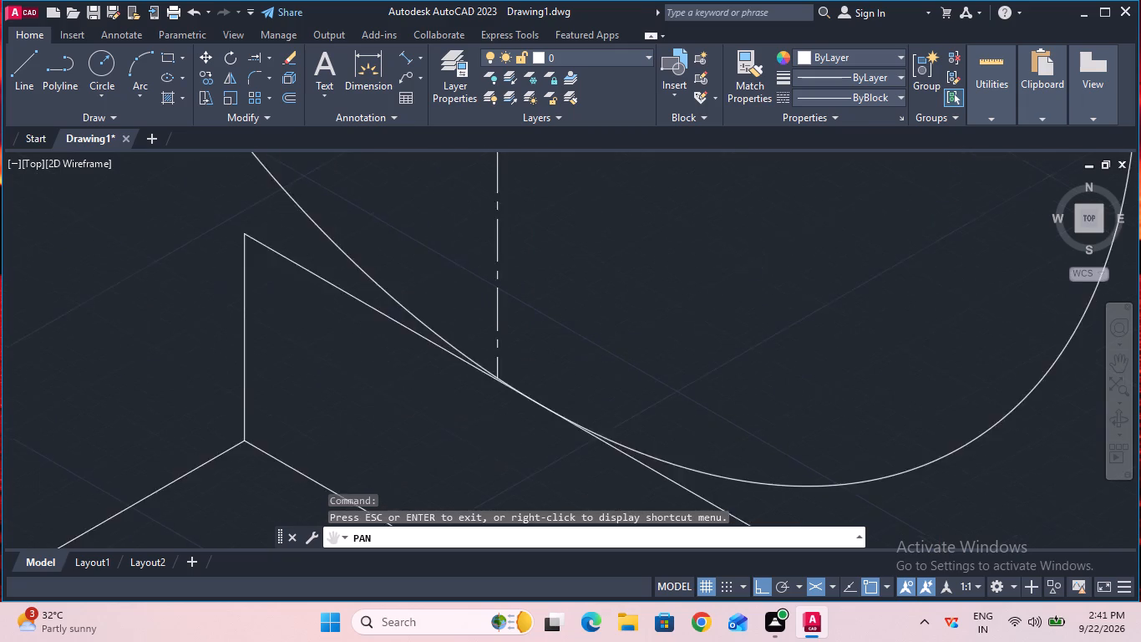
{"action": "scroll", "coordinate": [591, 332], "scroll_direction": "down", "scroll_amount": 1, "text": "ctrl"}
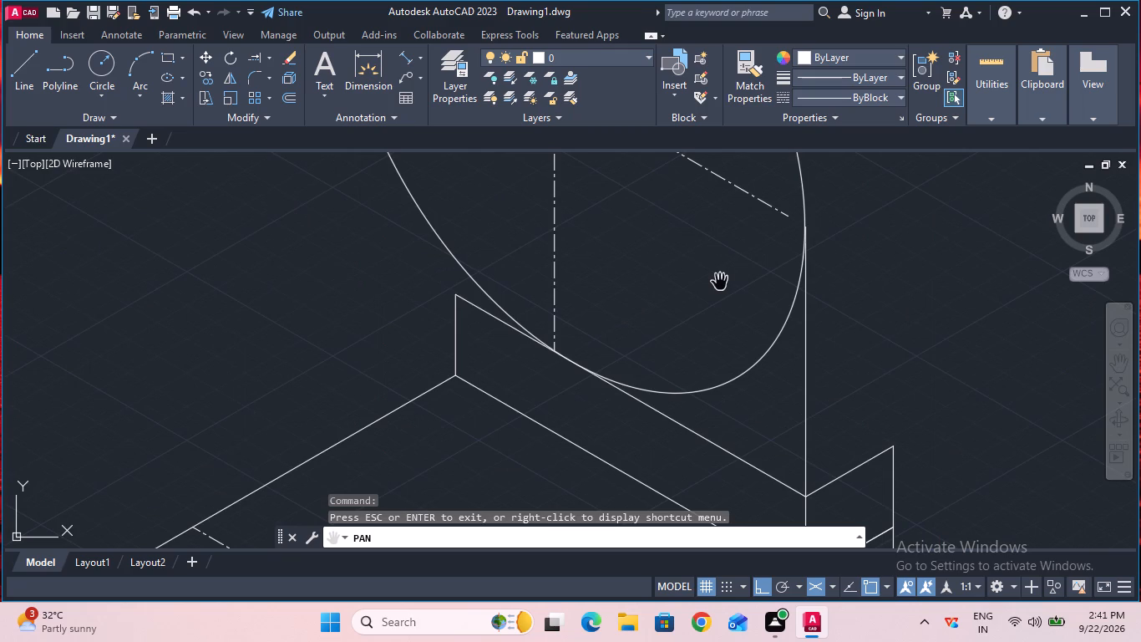
{"action": "key", "text": "Escape"}
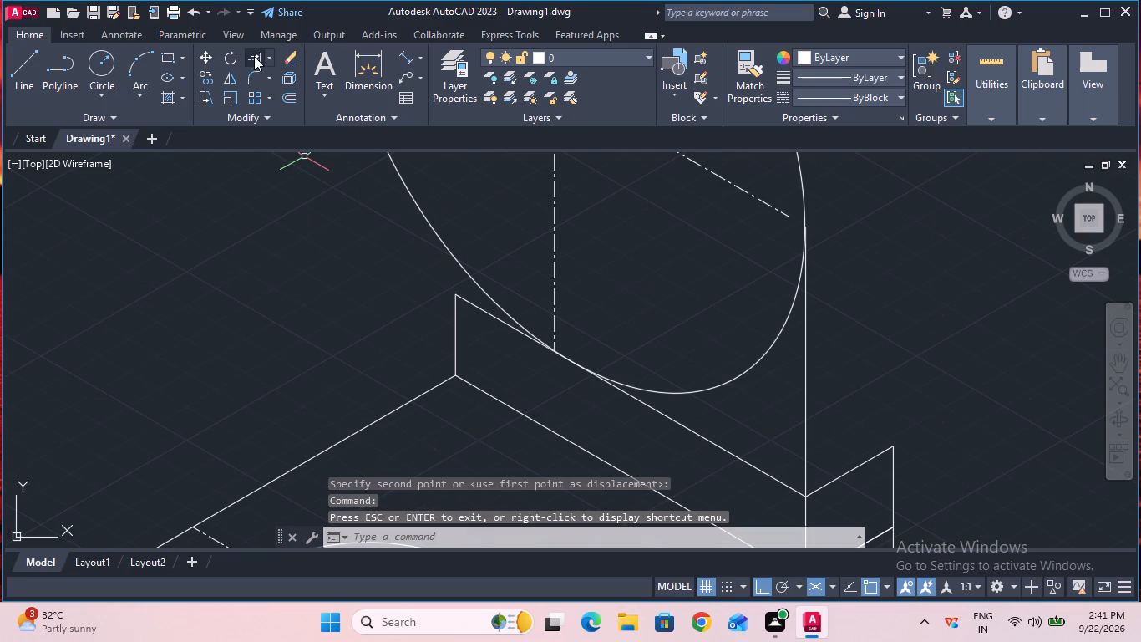
Erase the large isocircle together with its vertical and sloping centerlines.
{"action": "double_click", "coordinate": [254, 56]}
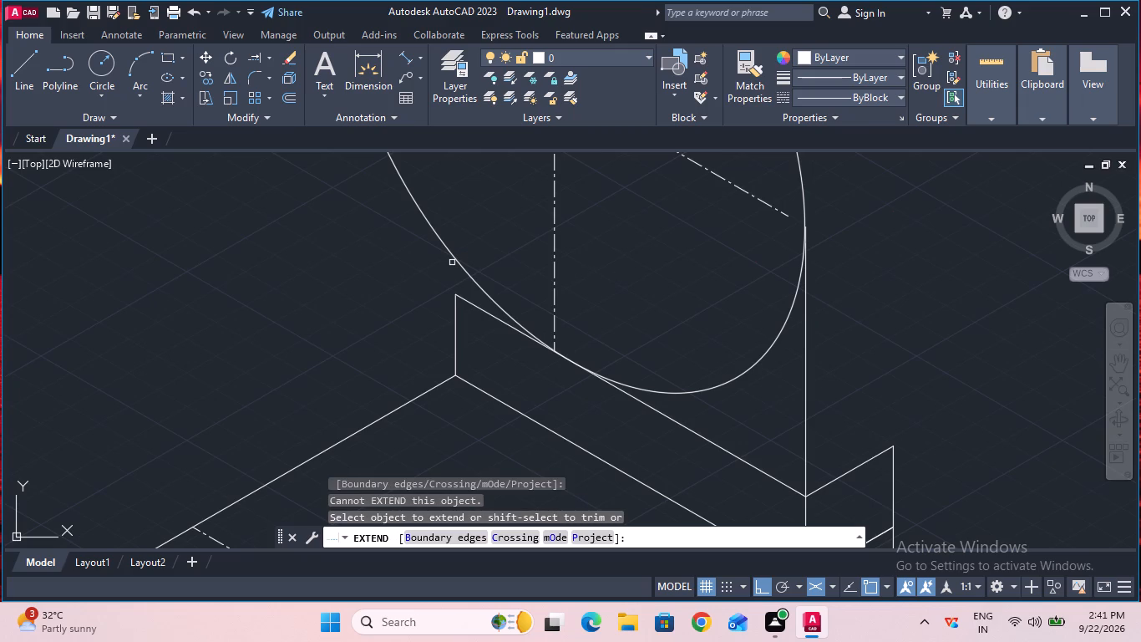
{"action": "key", "text": "Escape"}
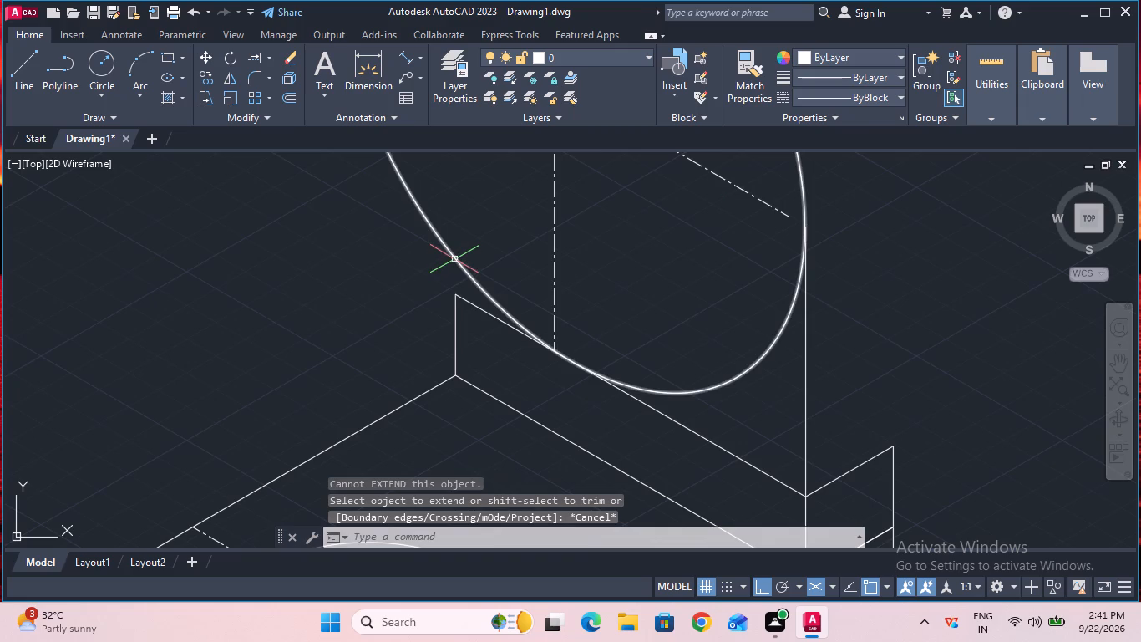
{"action": "left_click", "coordinate": [454, 259]}
{"action": "left_click", "coordinate": [454, 259]}
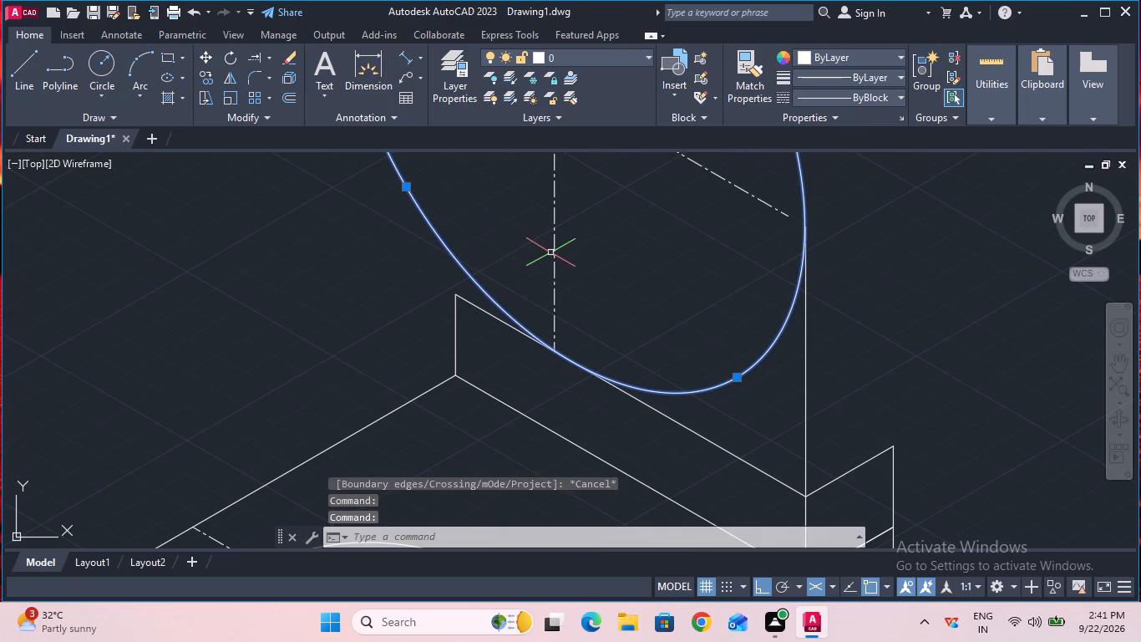
{"action": "left_click", "coordinate": [555, 253], "text": "shift"}
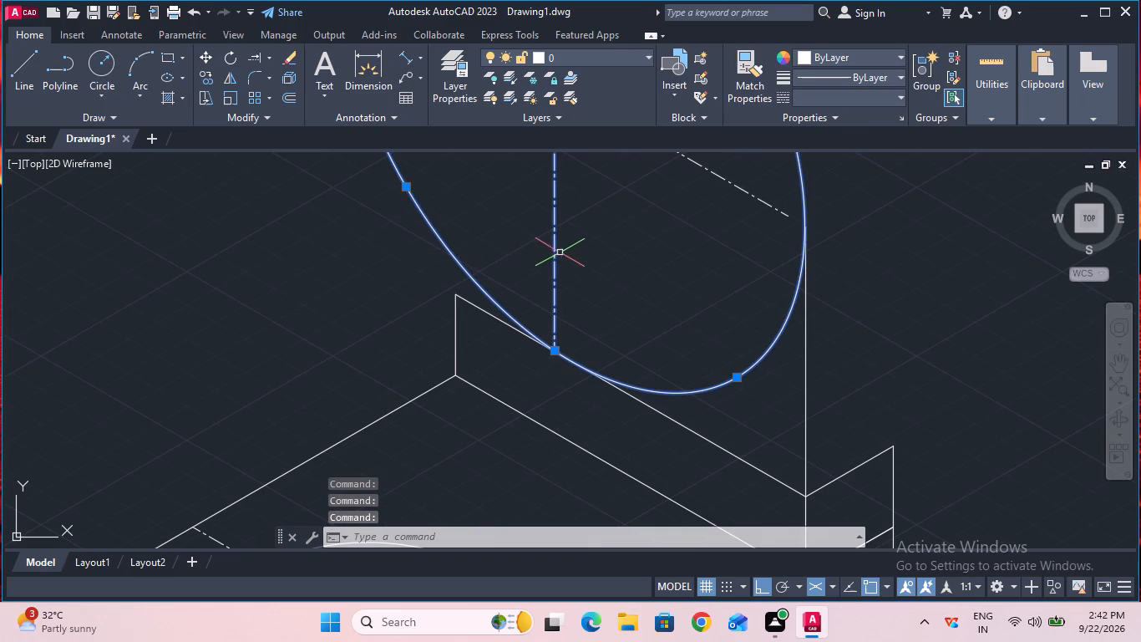
{"action": "left_click", "coordinate": [737, 182], "text": "shift"}
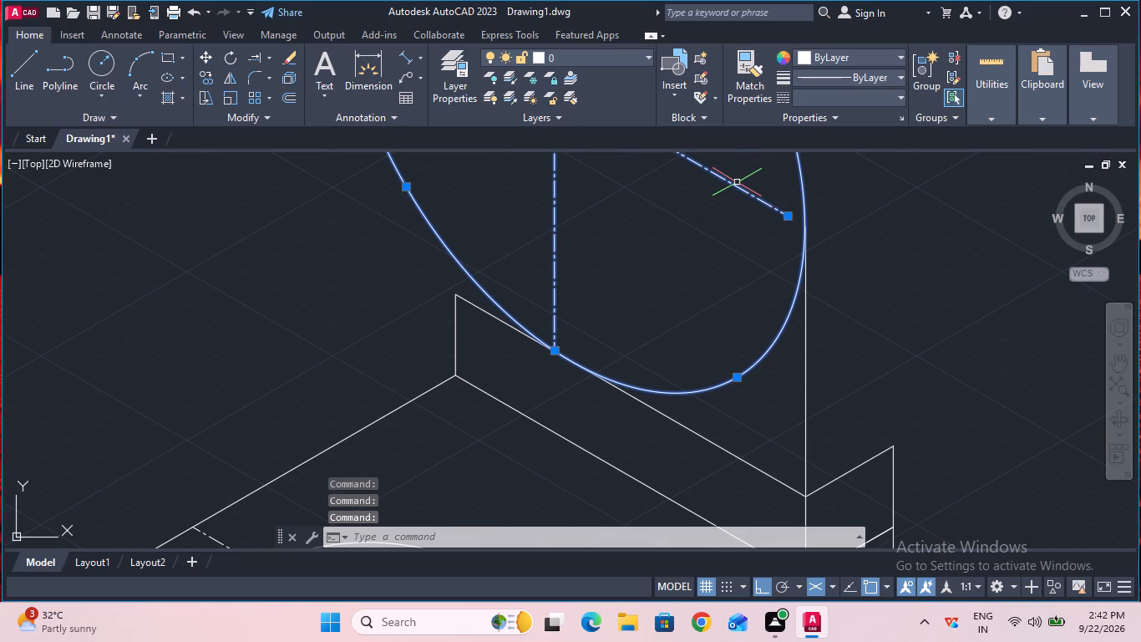
{"action": "scroll", "coordinate": [737, 182], "scroll_direction": "down", "scroll_amount": 4, "text": "ctrl"}
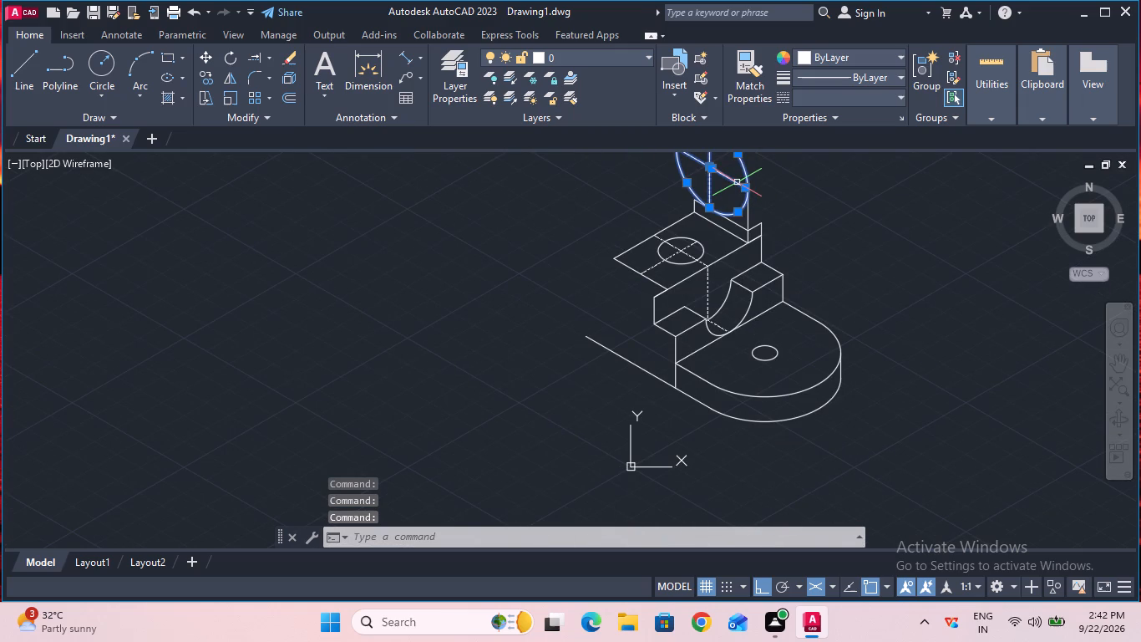
{"action": "key", "text": "Delete"}
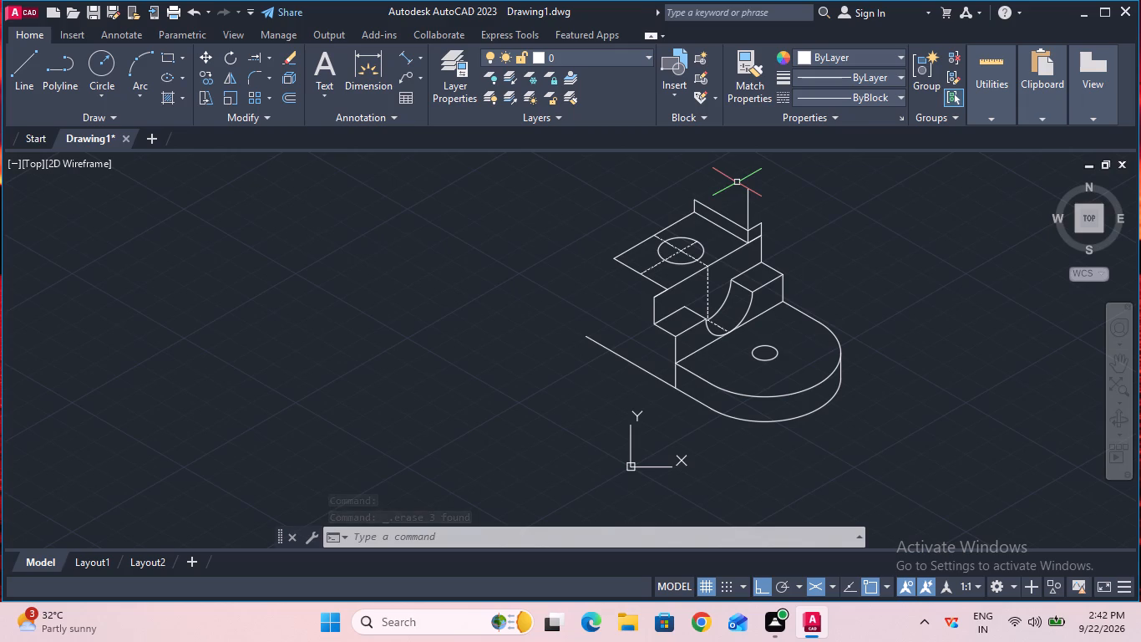
Draw a 20 mm CENTER-linetype line at 150° from the upper end of the 20 mm vertical line.
{"action": "left_click", "coordinate": [1112, 364]}
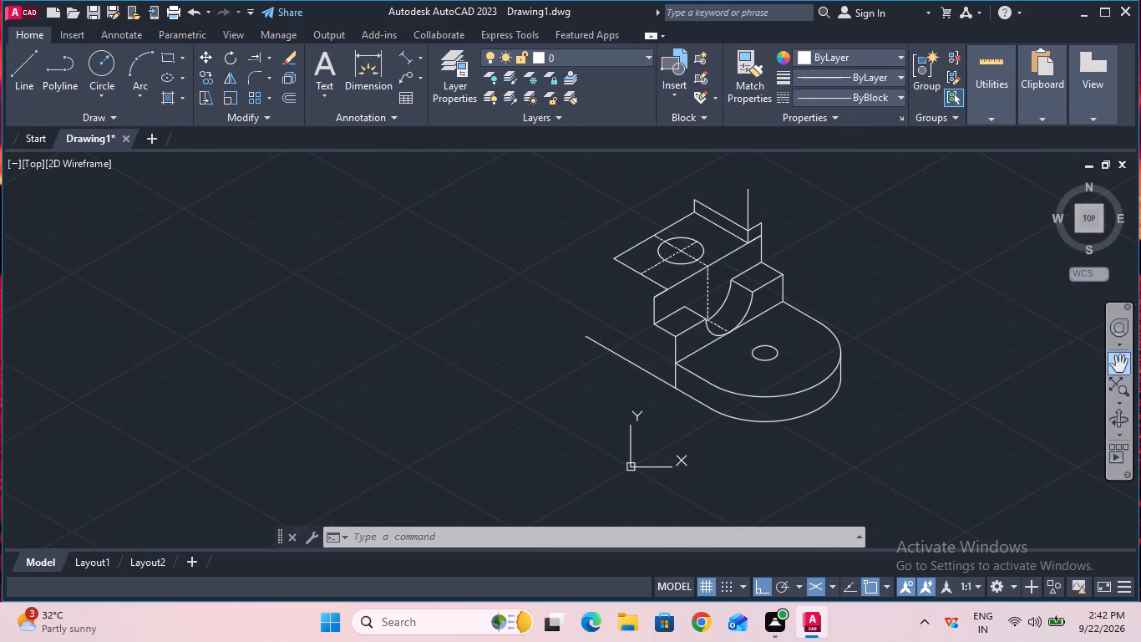
{"action": "left_click_drag", "start_coordinate": [822, 244], "coordinate": [840, 351]}
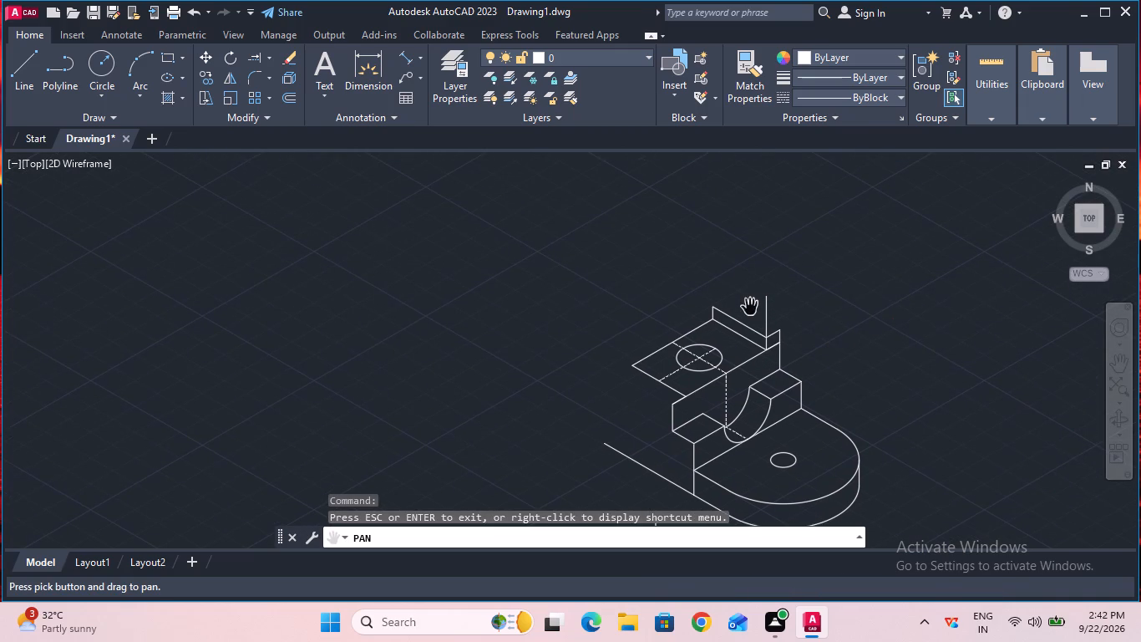
{"action": "scroll", "coordinate": [750, 308], "scroll_direction": "up", "scroll_amount": 4, "text": "ctrl"}
{"action": "key", "text": "Escape"}
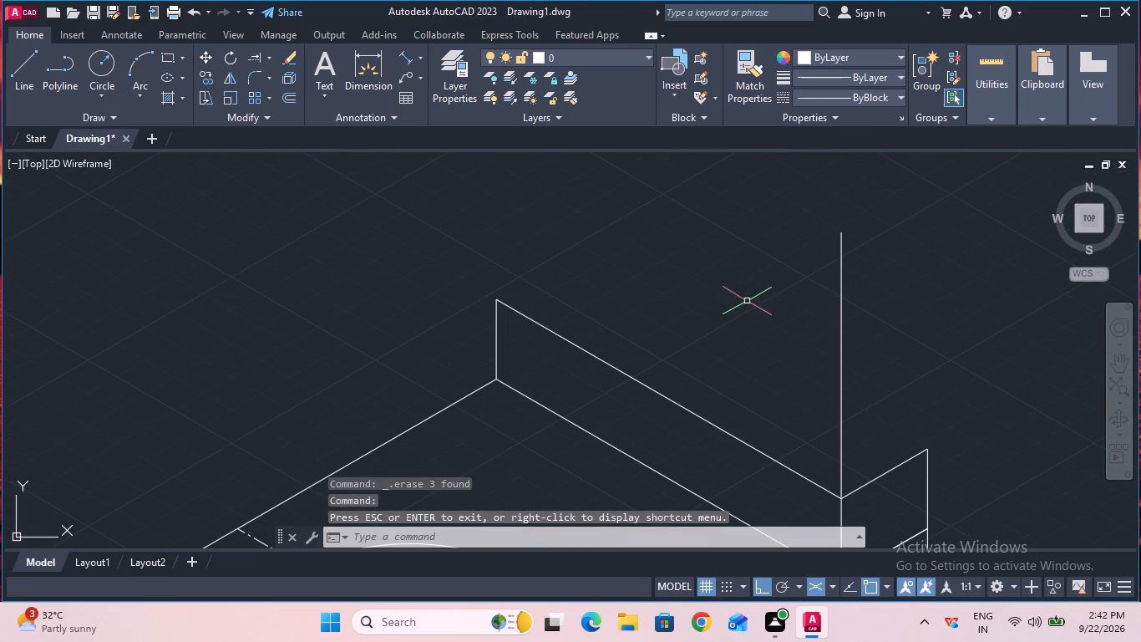
{"action": "left_click", "coordinate": [837, 93]}
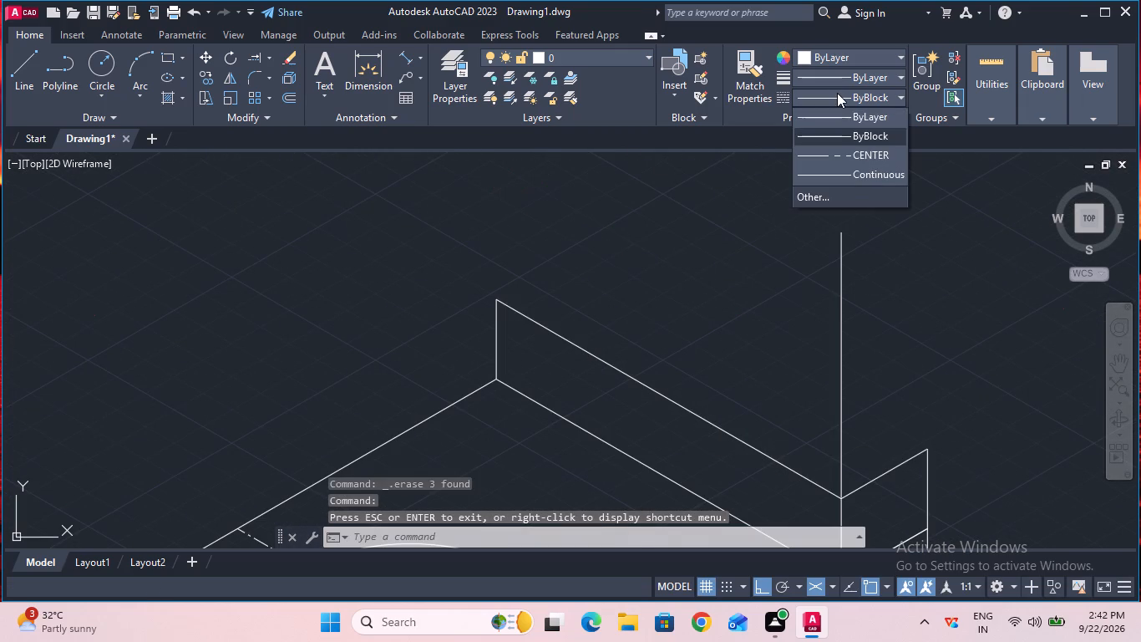
{"action": "left_click", "coordinate": [847, 161]}
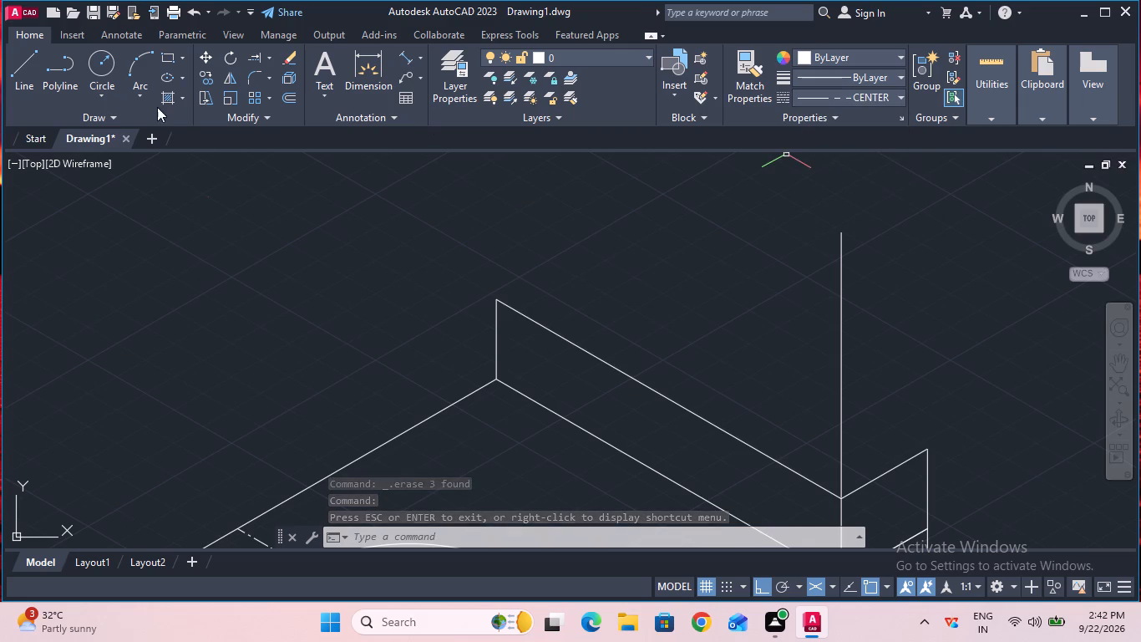
{"action": "left_click", "coordinate": [29, 88]}
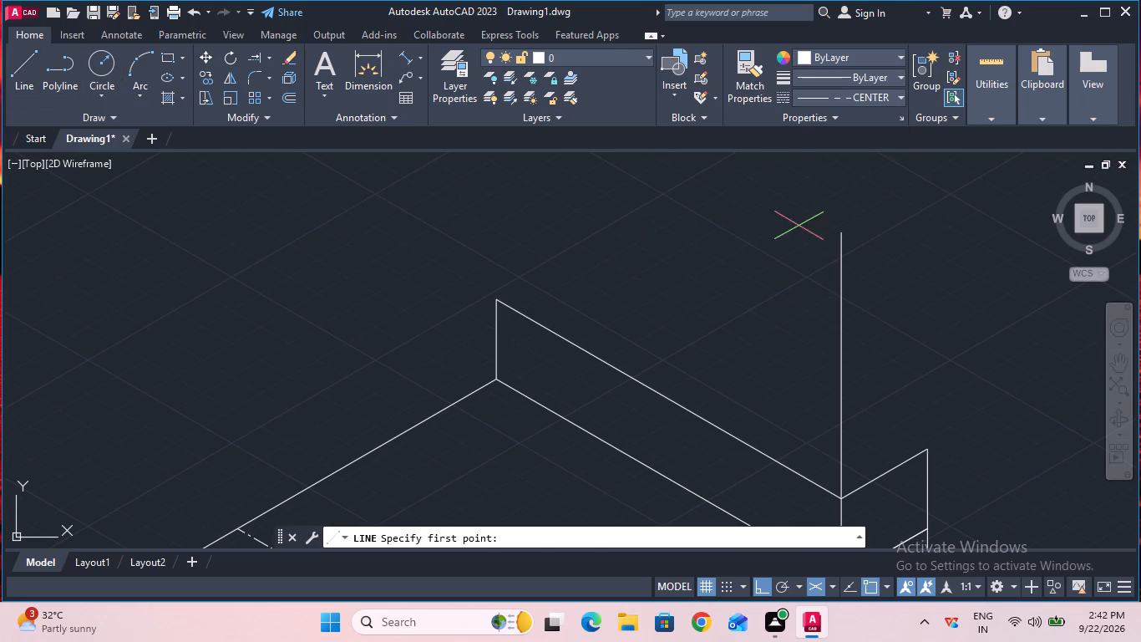
{"action": "left_click", "coordinate": [842, 236]}
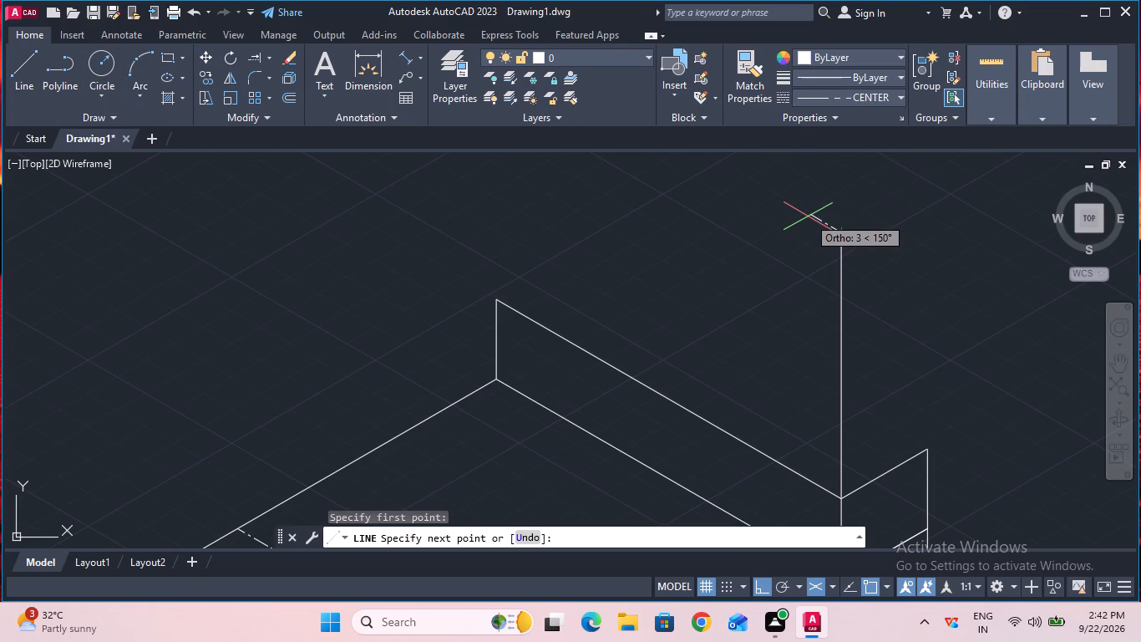
{"action": "key", "text": "2"}
{"action": "key", "text": "0"}
{"action": "key", "text": "Return"}
{"action": "key", "text": "Escape"}
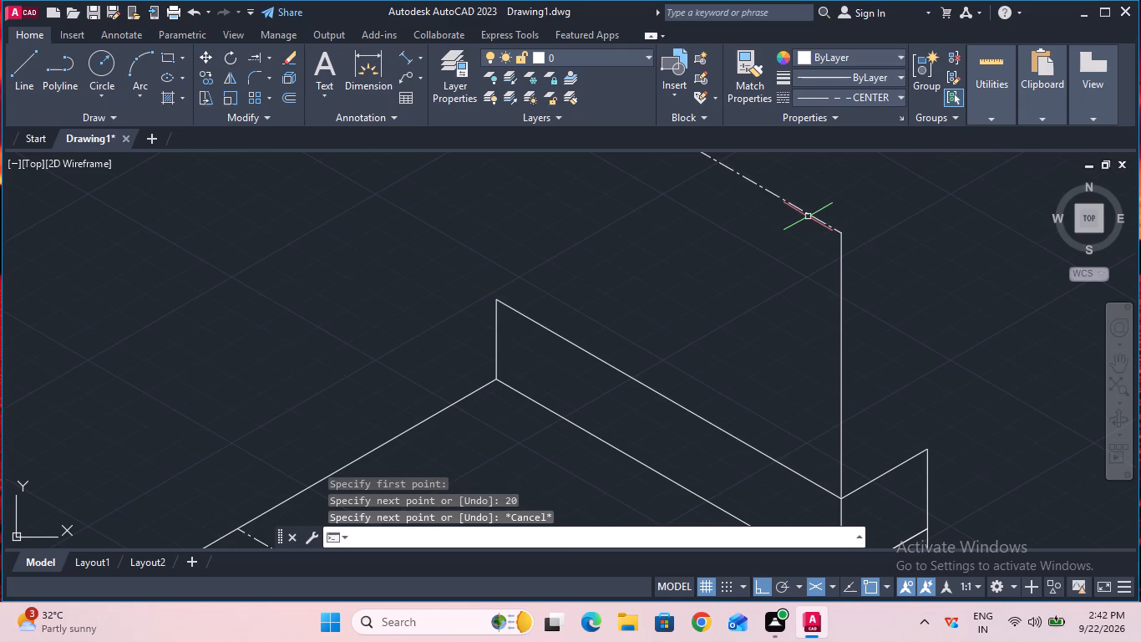
Draw a ByBlock-linetype isocircle of radius 20 mm in the left isoplane, centered on the free end of the new centerline.
{"action": "scroll", "coordinate": [730, 227], "scroll_direction": "down", "scroll_amount": 2, "text": "ctrl"}
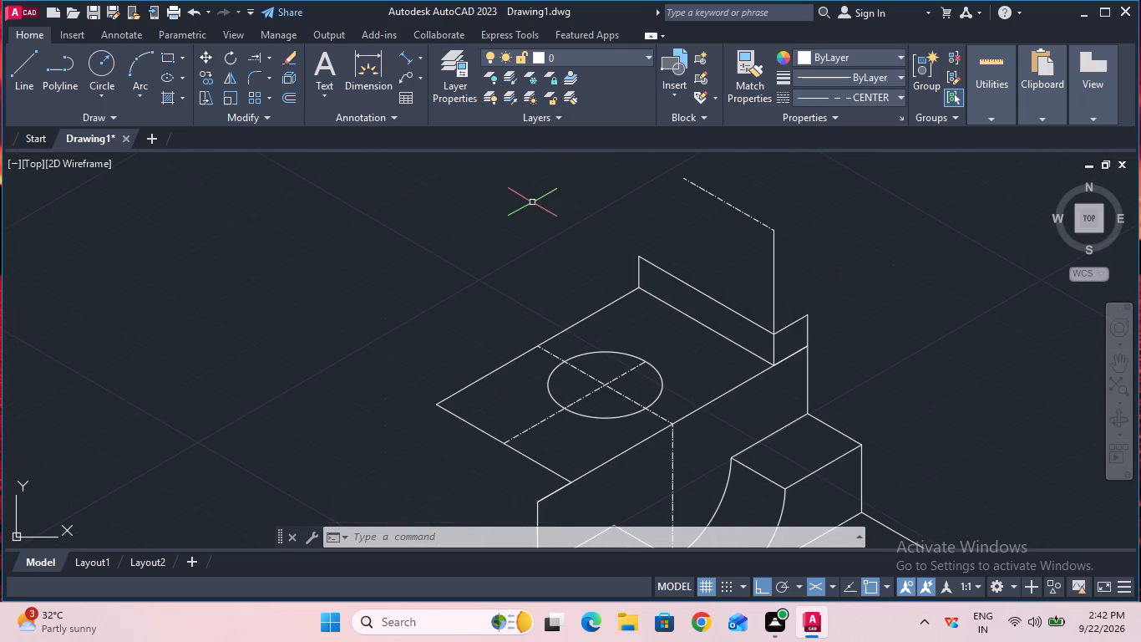
{"action": "type", "text": "ell"}
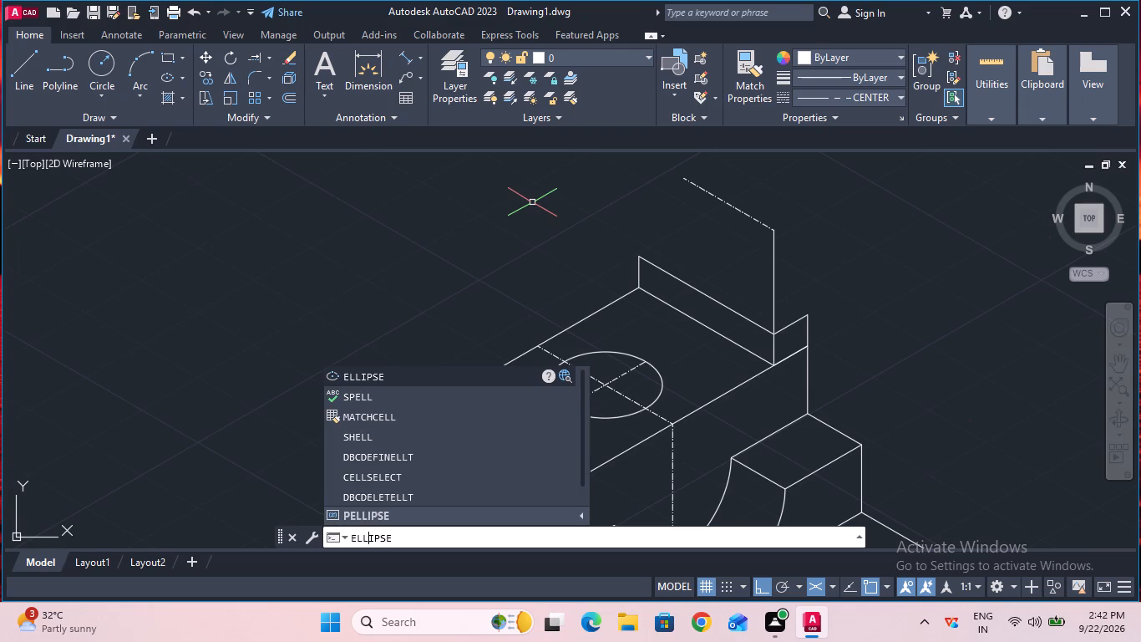
{"action": "left_click", "coordinate": [495, 371]}
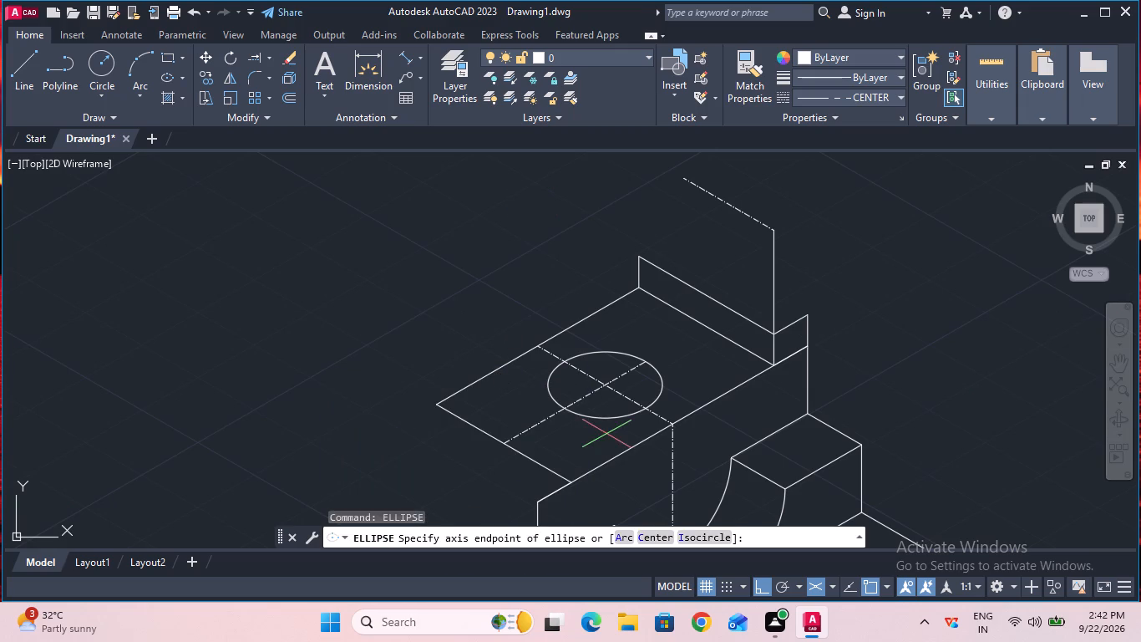
{"action": "left_click", "coordinate": [717, 535]}
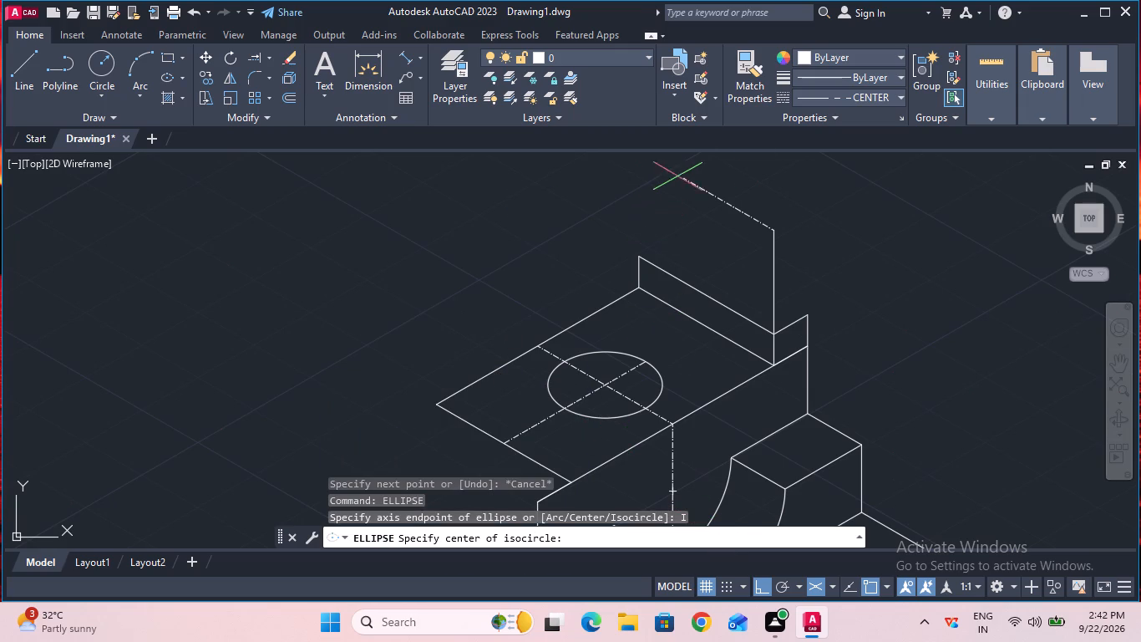
{"action": "left_click", "coordinate": [830, 100]}
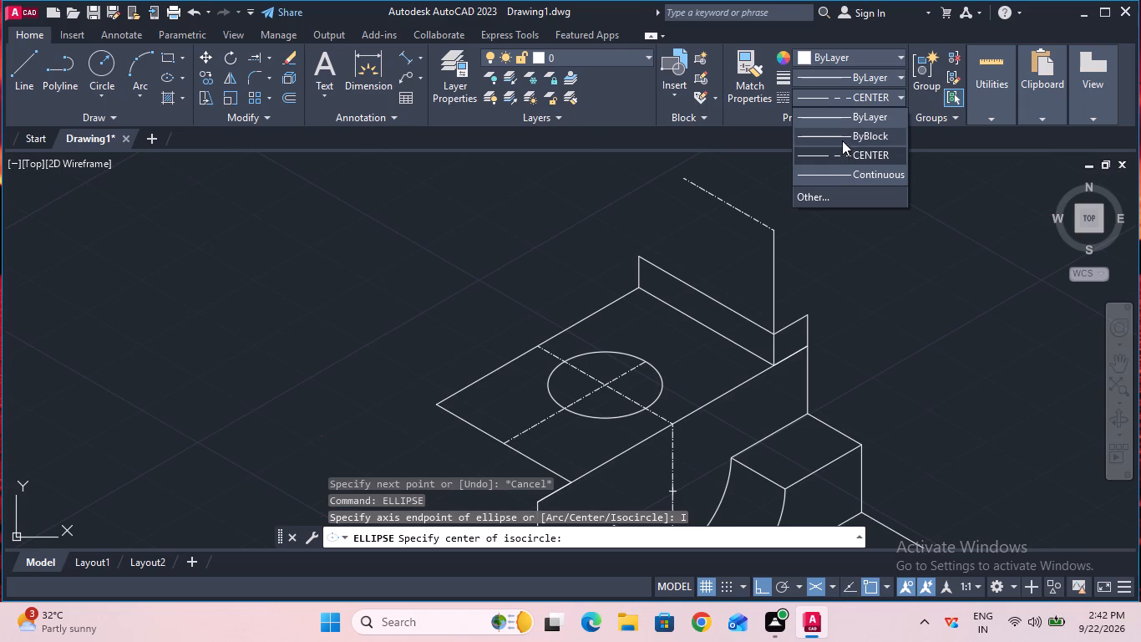
{"action": "left_click", "coordinate": [842, 138]}
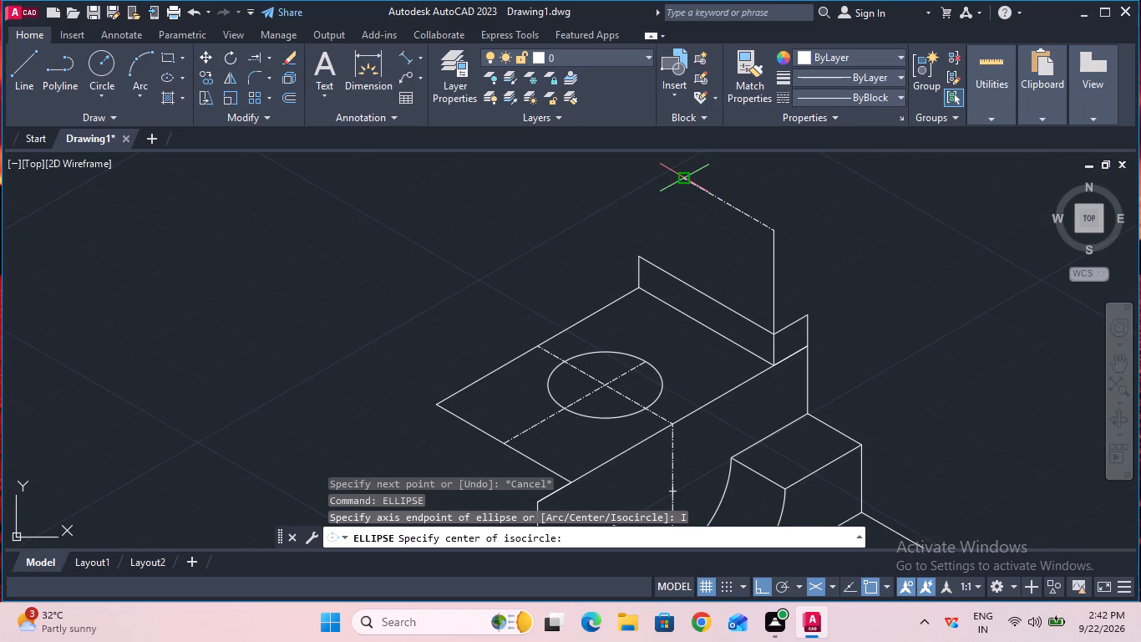
{"action": "left_click", "coordinate": [684, 177]}
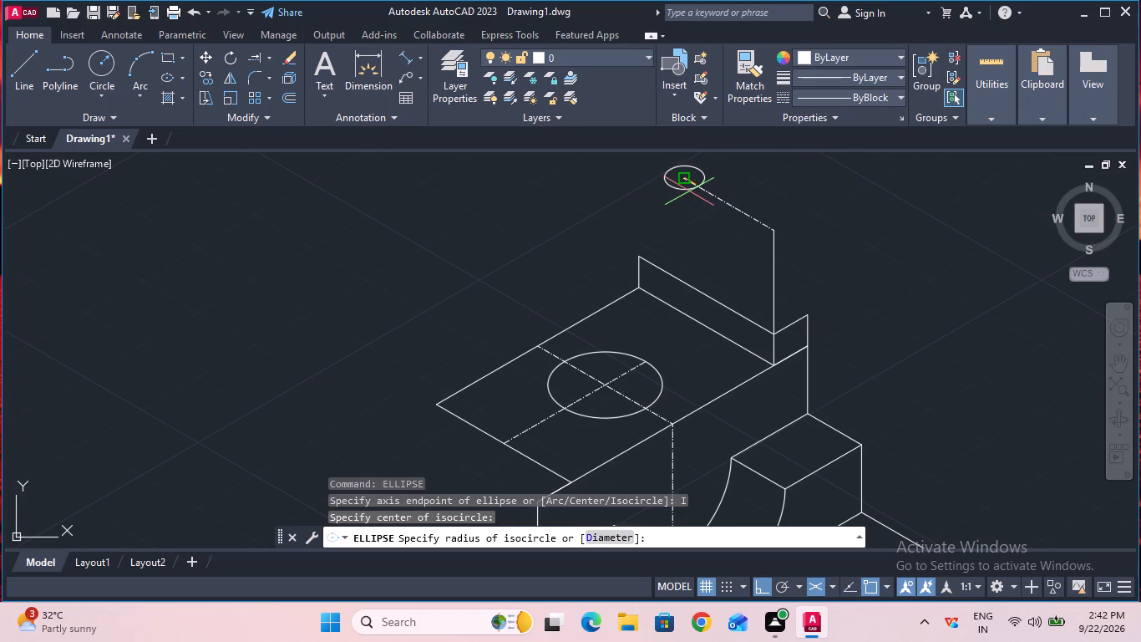
{"action": "key", "text": "F5"}
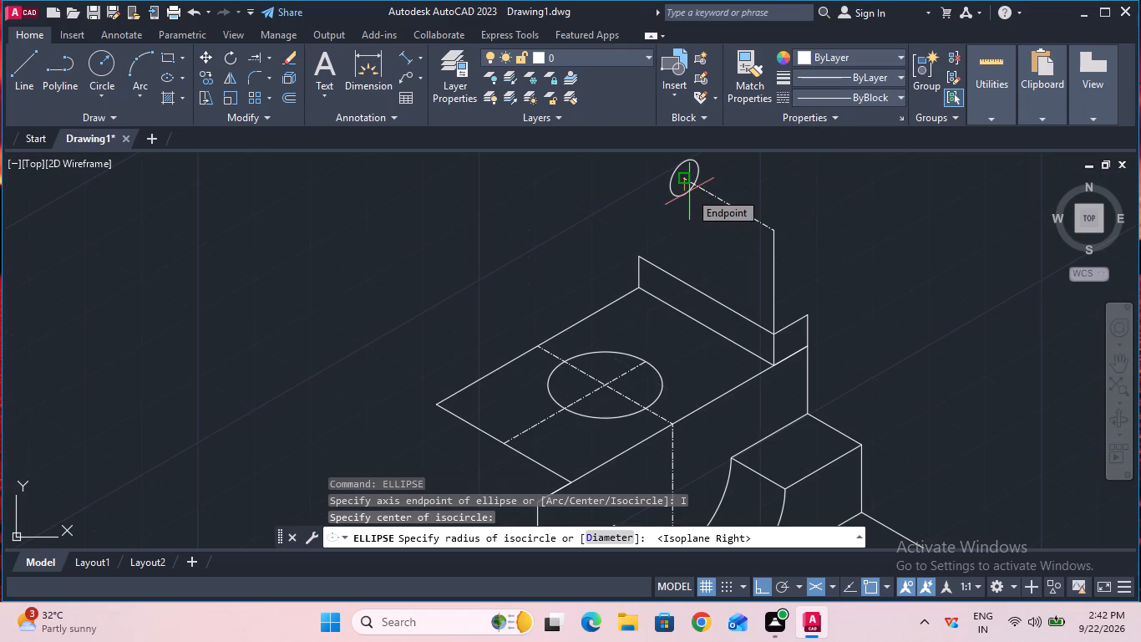
{"action": "key", "text": "F5"}
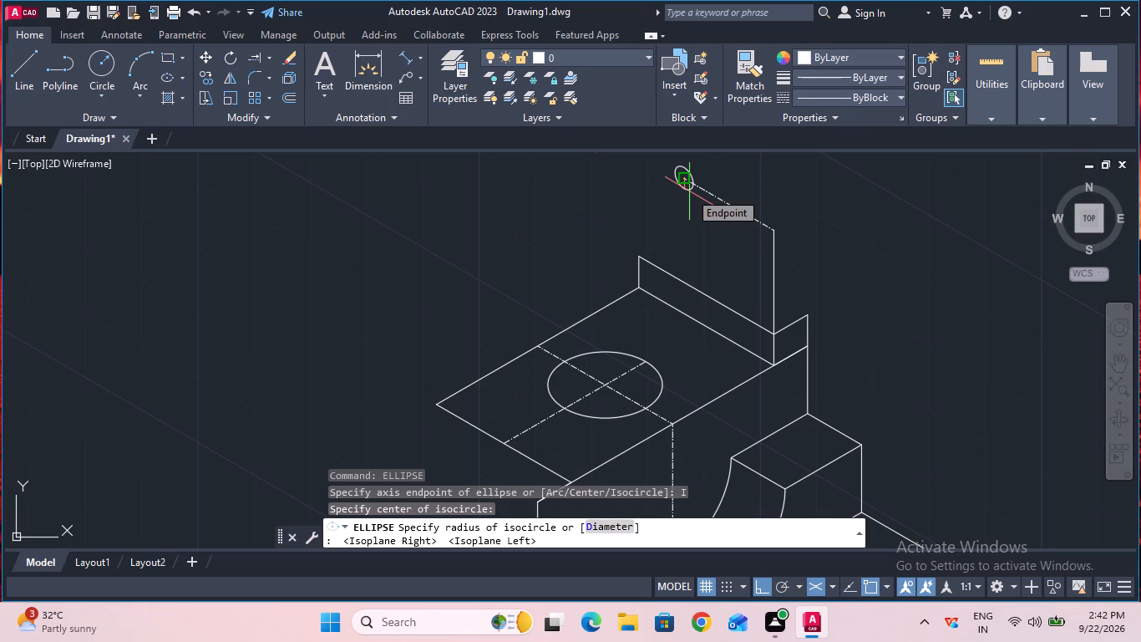
{"action": "key", "text": "2"}
{"action": "key", "text": "0"}
{"action": "key", "text": "Return"}
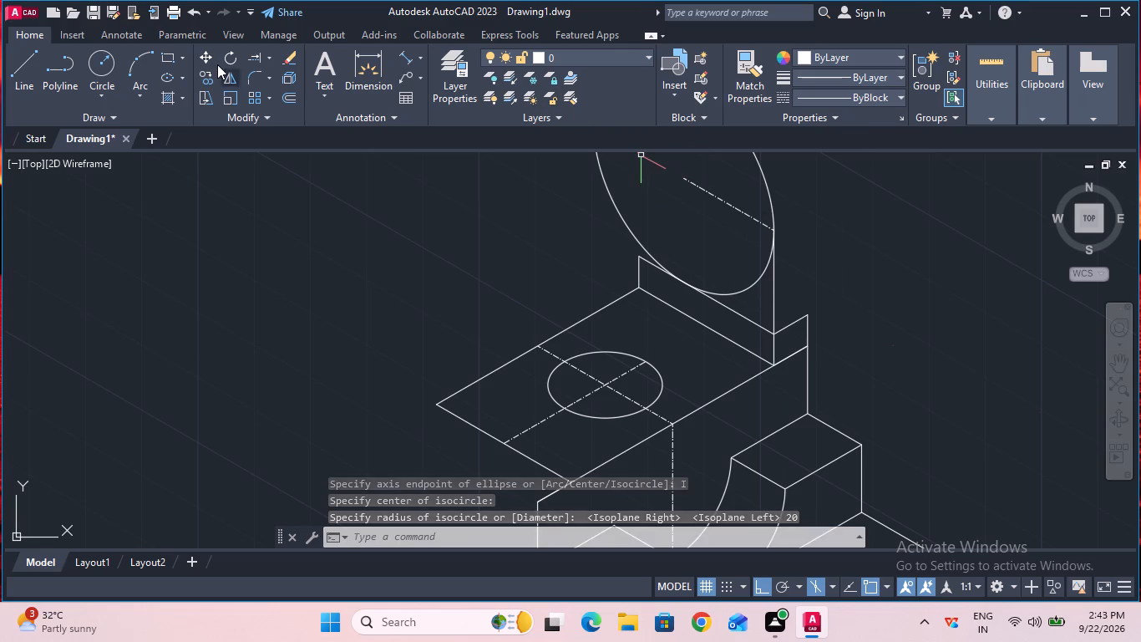
Trim away the 20 mm sloping centerline inside the large isocircle.
{"action": "left_click", "coordinate": [265, 52]}
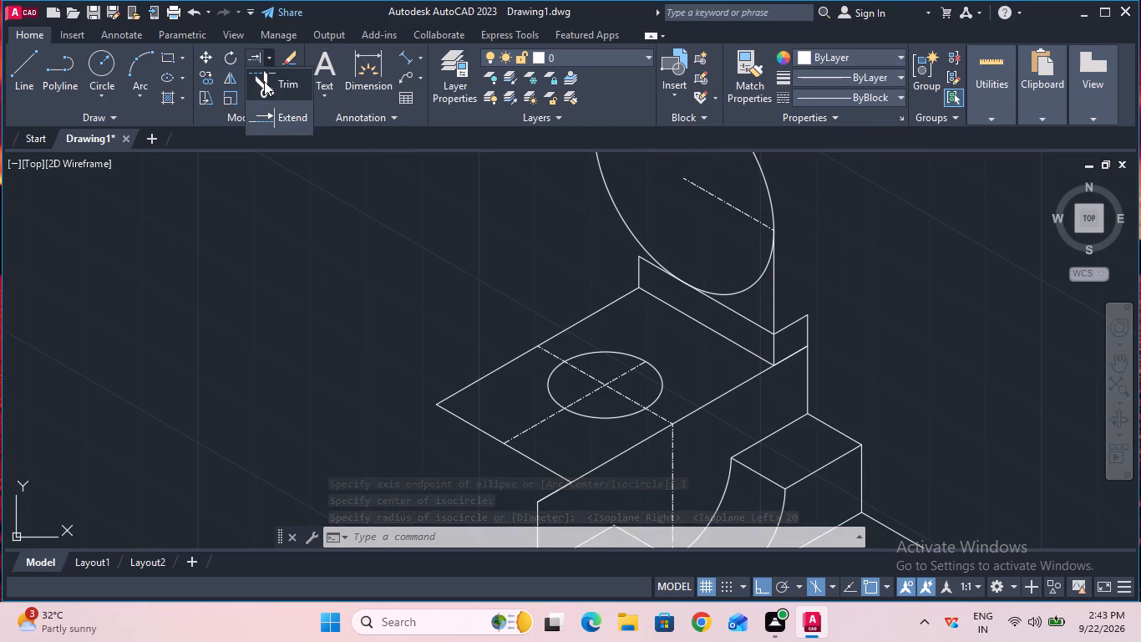
{"action": "left_click", "coordinate": [264, 81]}
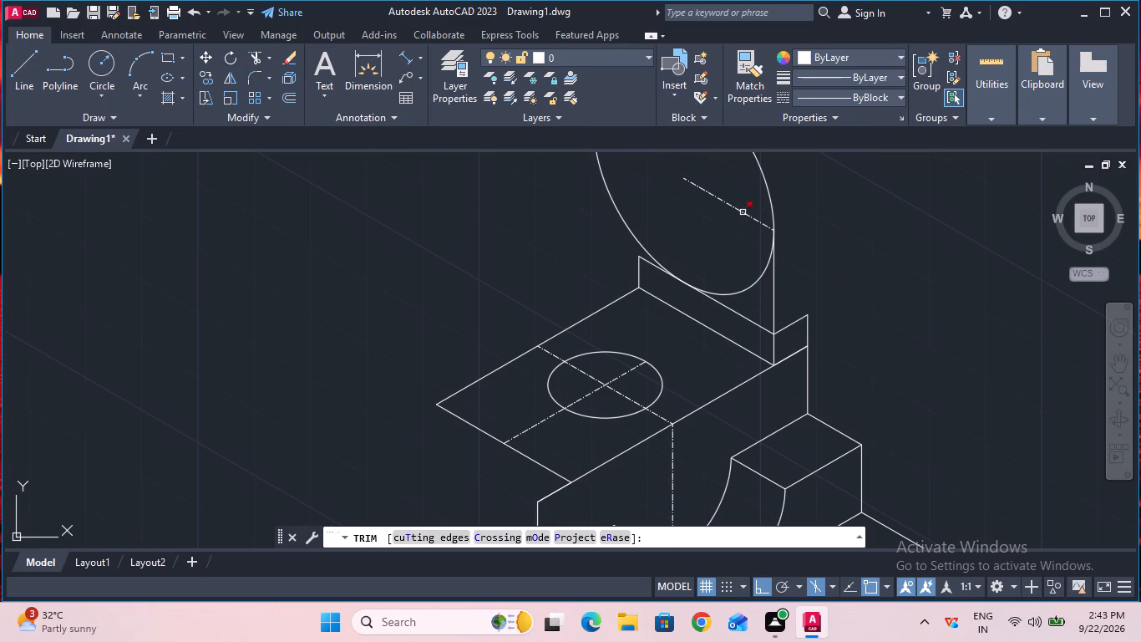
{"action": "left_click", "coordinate": [743, 212]}
{"action": "key", "text": "Escape"}
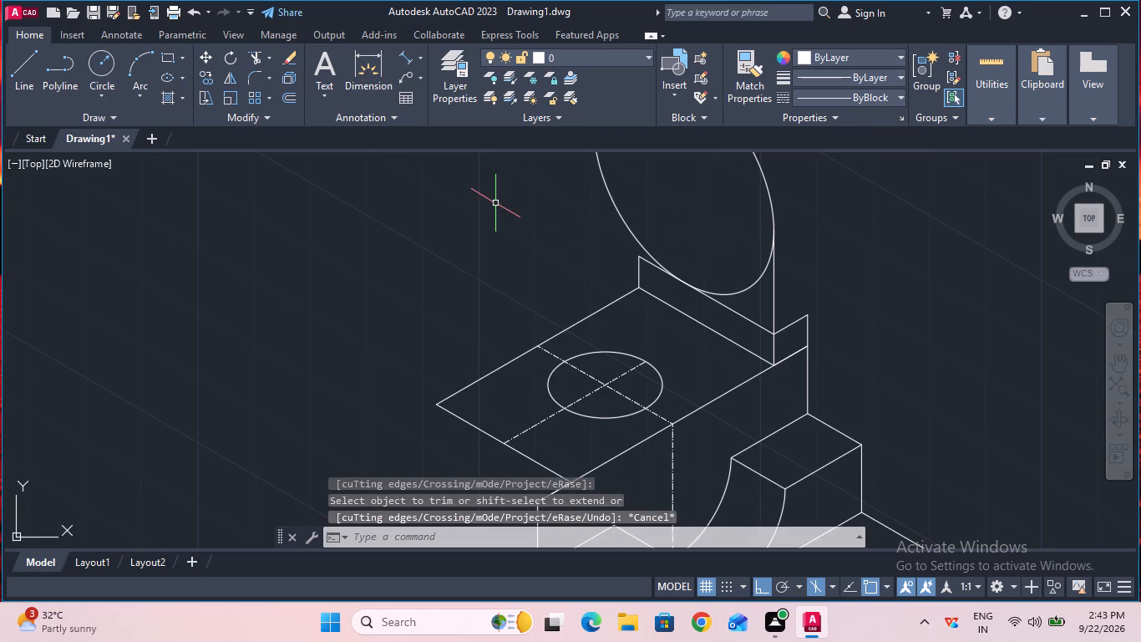
Draw a 2 mm vertical line upward from the upper end of the rear upright's far vertical edge.
{"action": "left_click", "coordinate": [17, 88]}
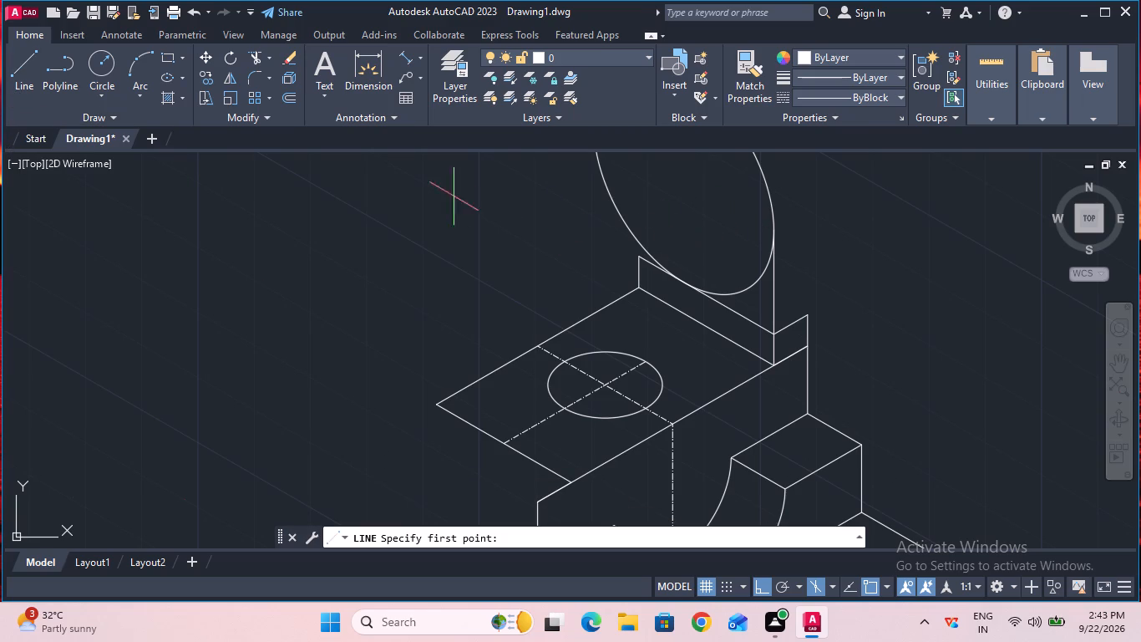
{"action": "left_click", "coordinate": [634, 259]}
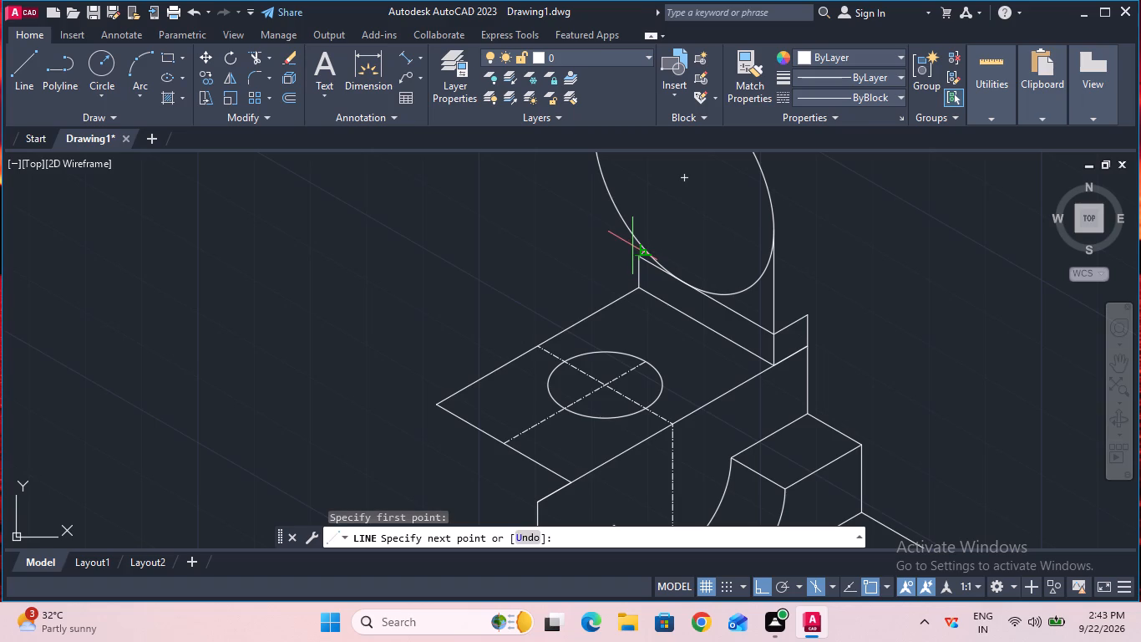
{"action": "scroll", "coordinate": [632, 246], "scroll_direction": "up", "scroll_amount": 3, "text": "ctrl"}
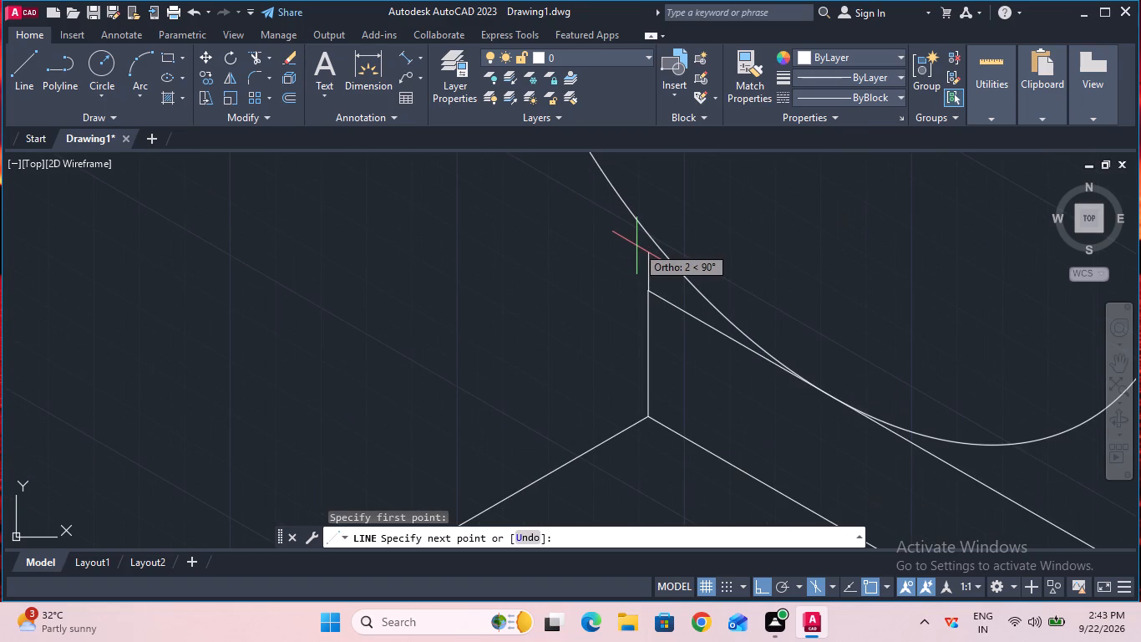
{"action": "key", "text": "2"}
{"action": "key", "text": "Return"}
{"action": "key", "text": "Escape"}
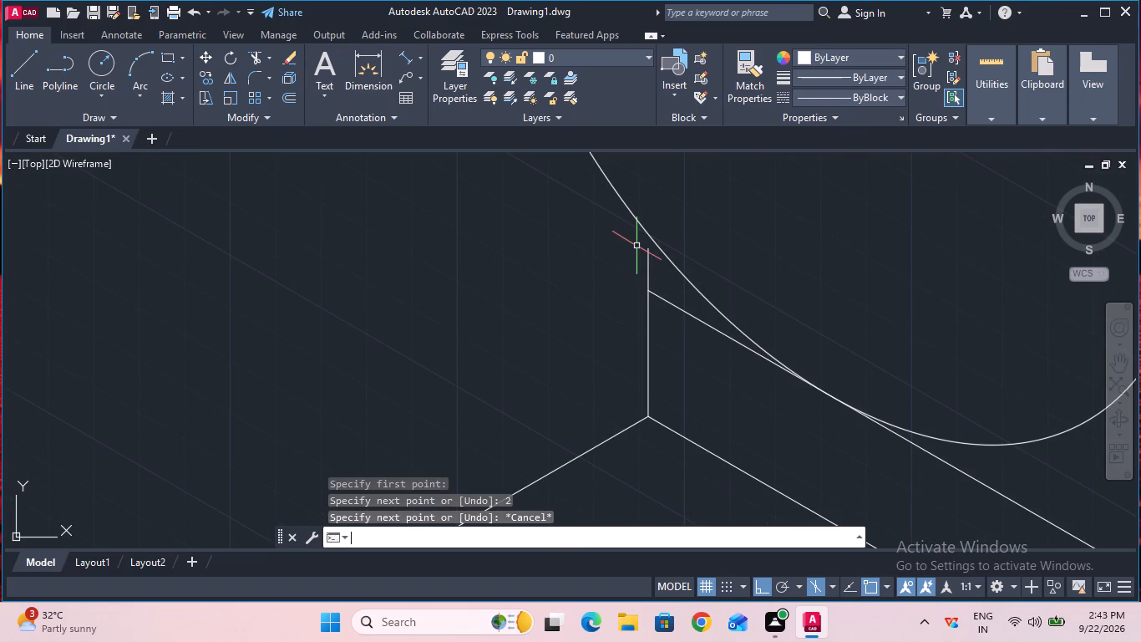
Extend the short 2 mm vertical line up to the large isocircle.
{"action": "left_click", "coordinate": [265, 53]}
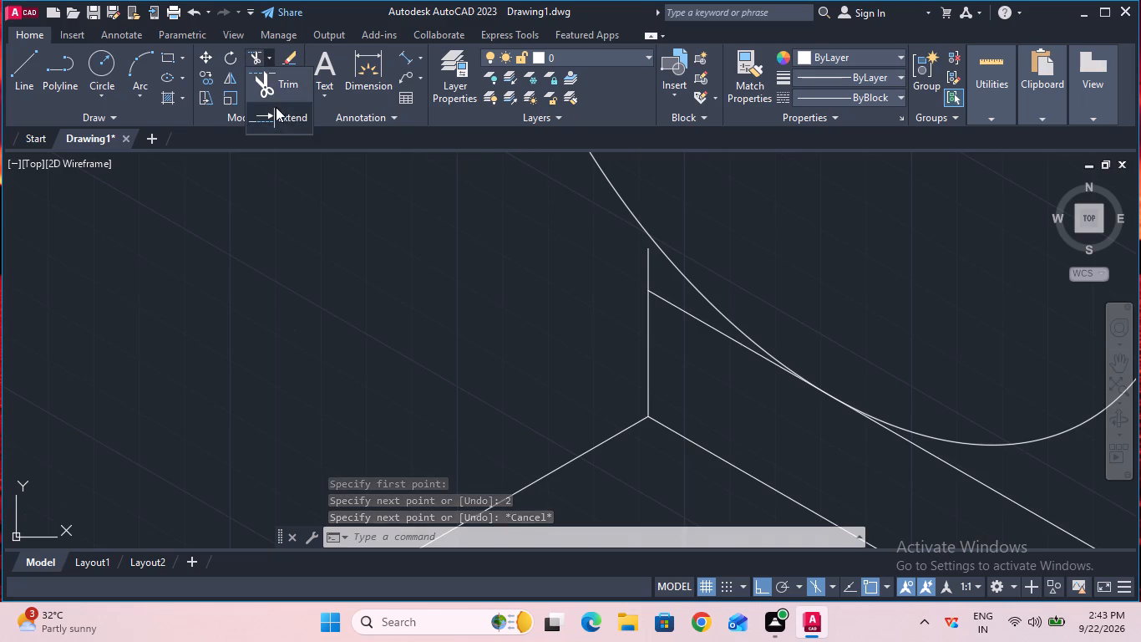
{"action": "left_click", "coordinate": [276, 108]}
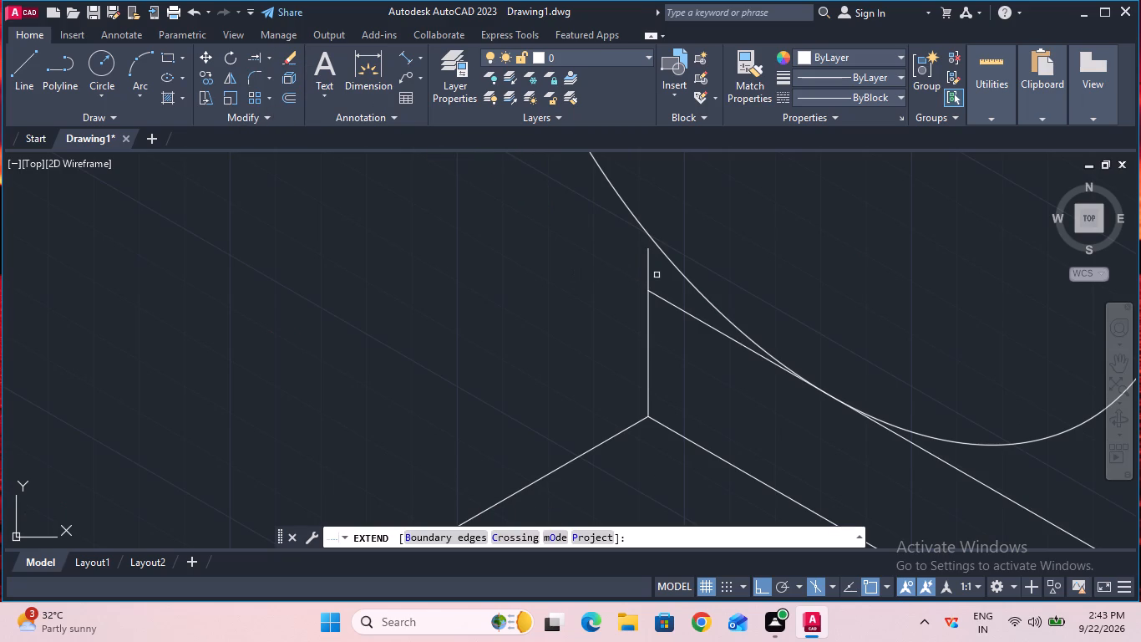
{"action": "left_click", "coordinate": [647, 254]}
{"action": "key", "text": "Escape"}
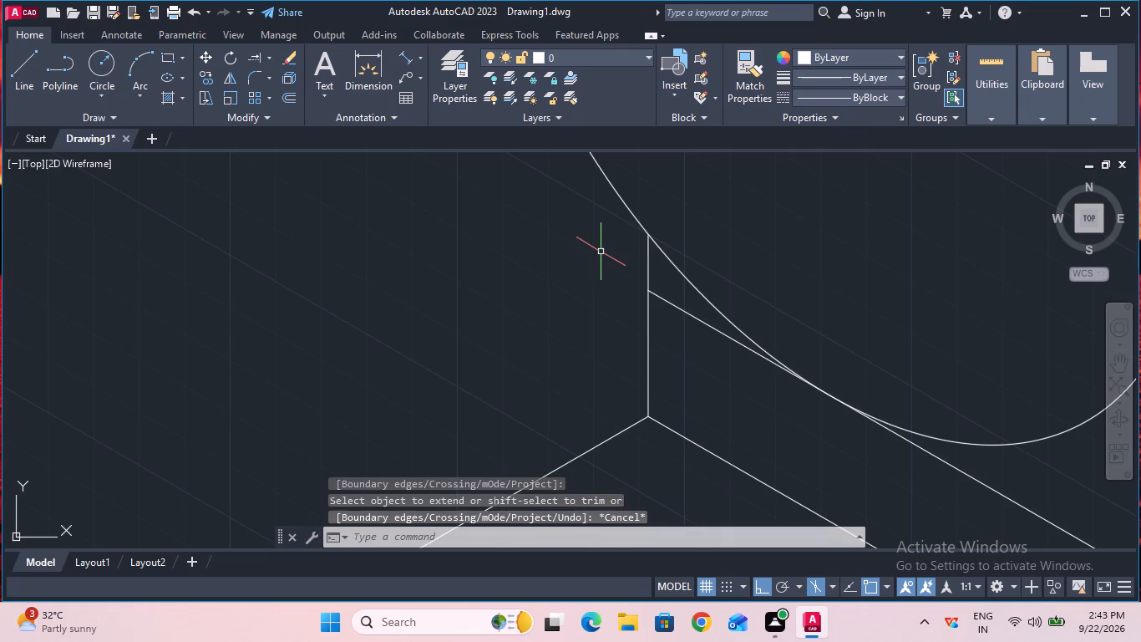
Trim the large isocircle's lower arc between the two vertical edges and remove the long sloping line beneath it.
{"action": "scroll", "coordinate": [601, 252], "scroll_direction": "down", "scroll_amount": 3, "text": "ctrl"}
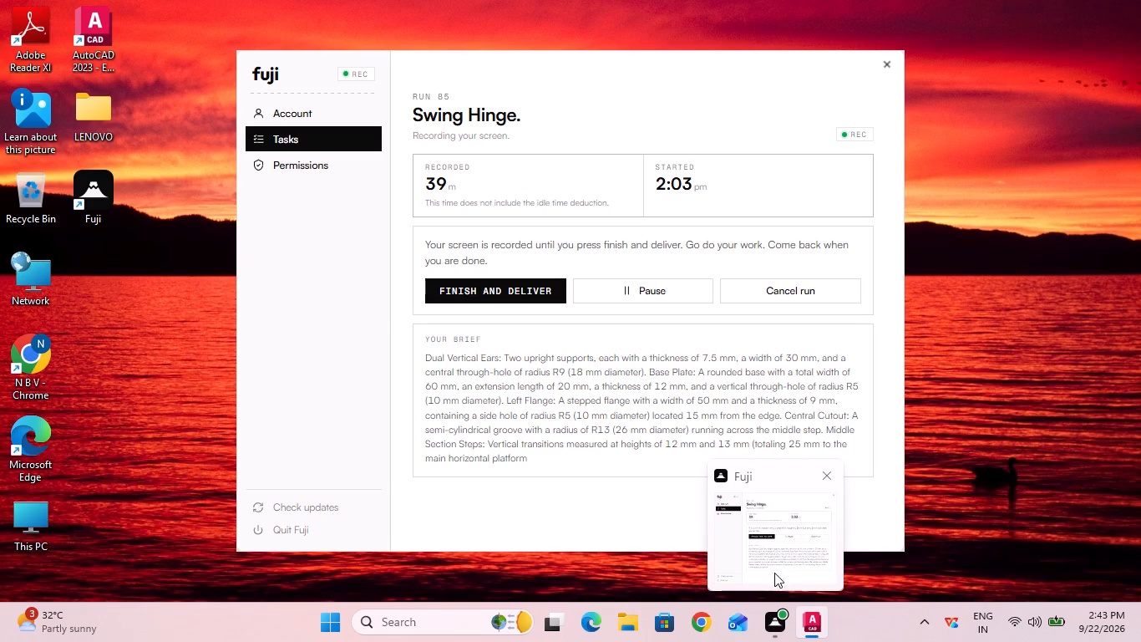
{"action": "left_click", "coordinate": [846, 637]}
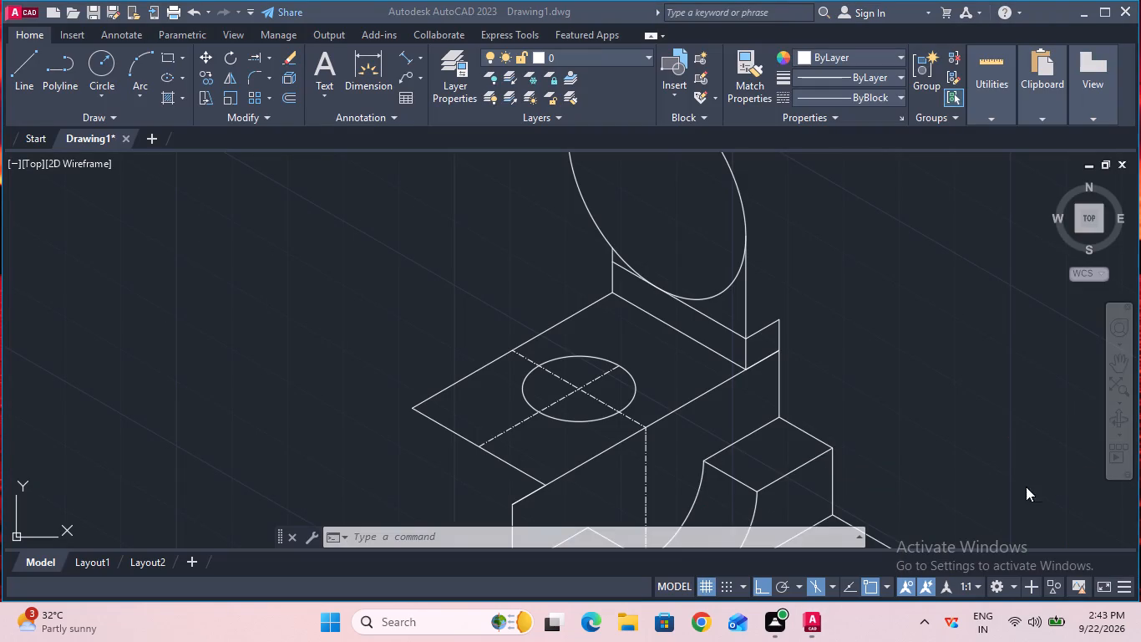
{"action": "left_click", "coordinate": [1118, 370]}
{"action": "left_click_drag", "start_coordinate": [1037, 366], "coordinate": [1040, 448]}
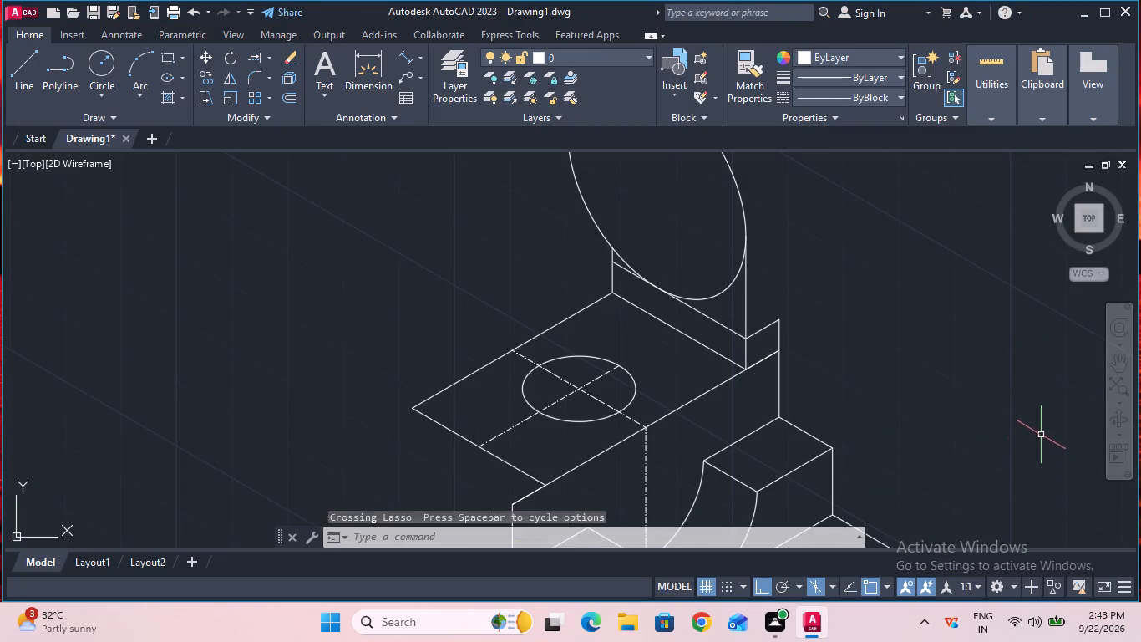
{"action": "left_click", "coordinate": [1112, 366]}
{"action": "left_click_drag", "start_coordinate": [974, 302], "coordinate": [991, 403]}
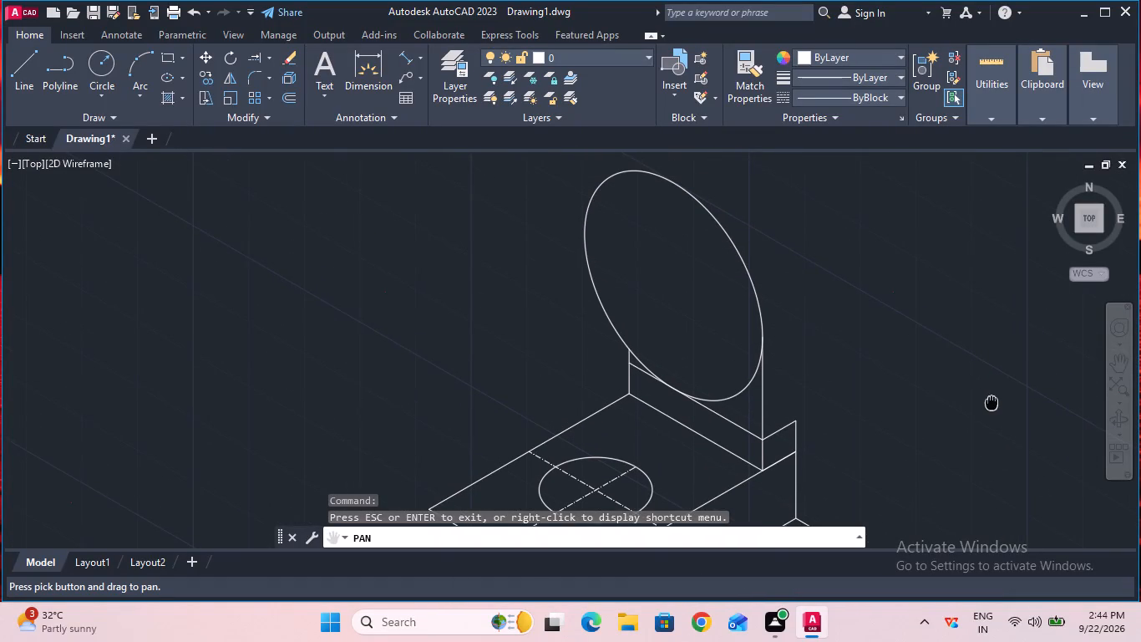
{"action": "key", "text": "Escape"}
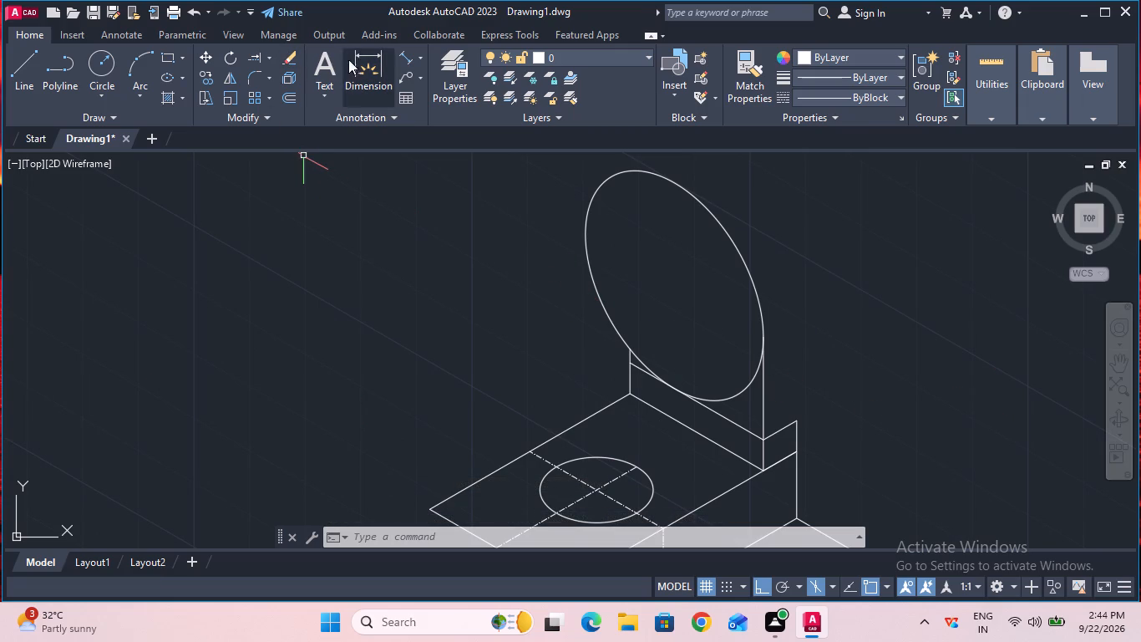
{"action": "left_click", "coordinate": [263, 56]}
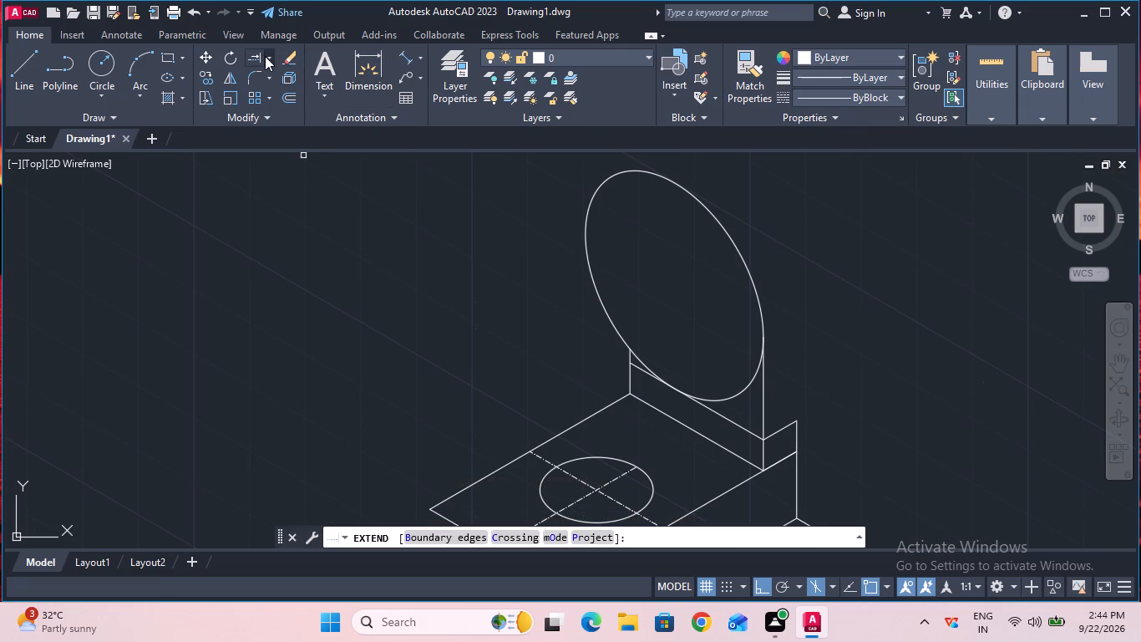
{"action": "left_click", "coordinate": [268, 56]}
{"action": "left_click", "coordinate": [275, 81]}
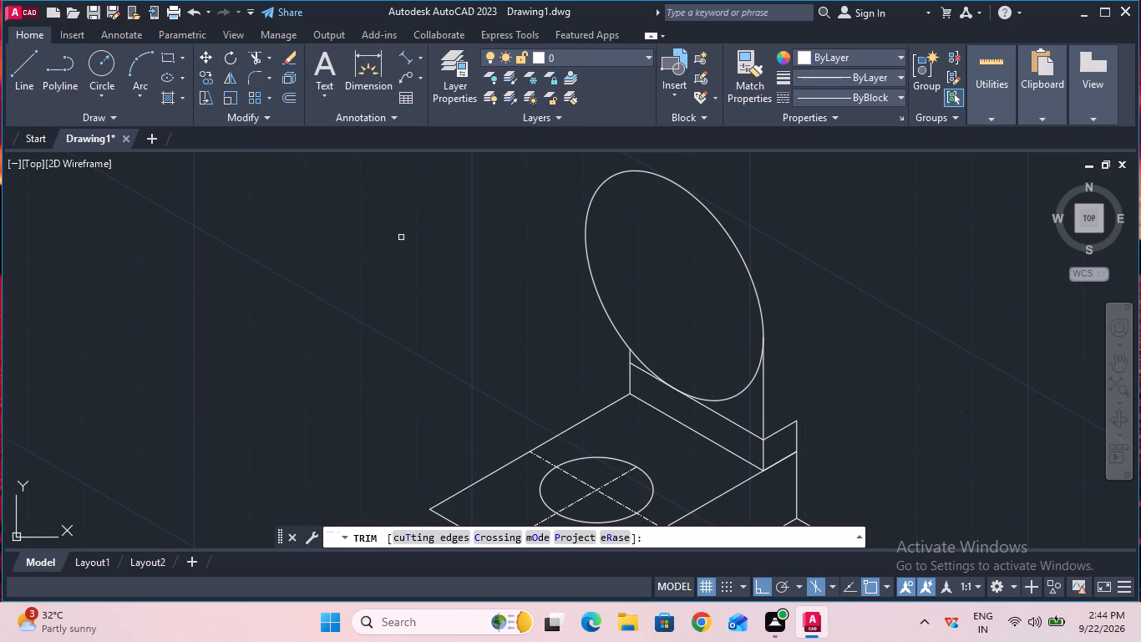
{"action": "left_click", "coordinate": [636, 366]}
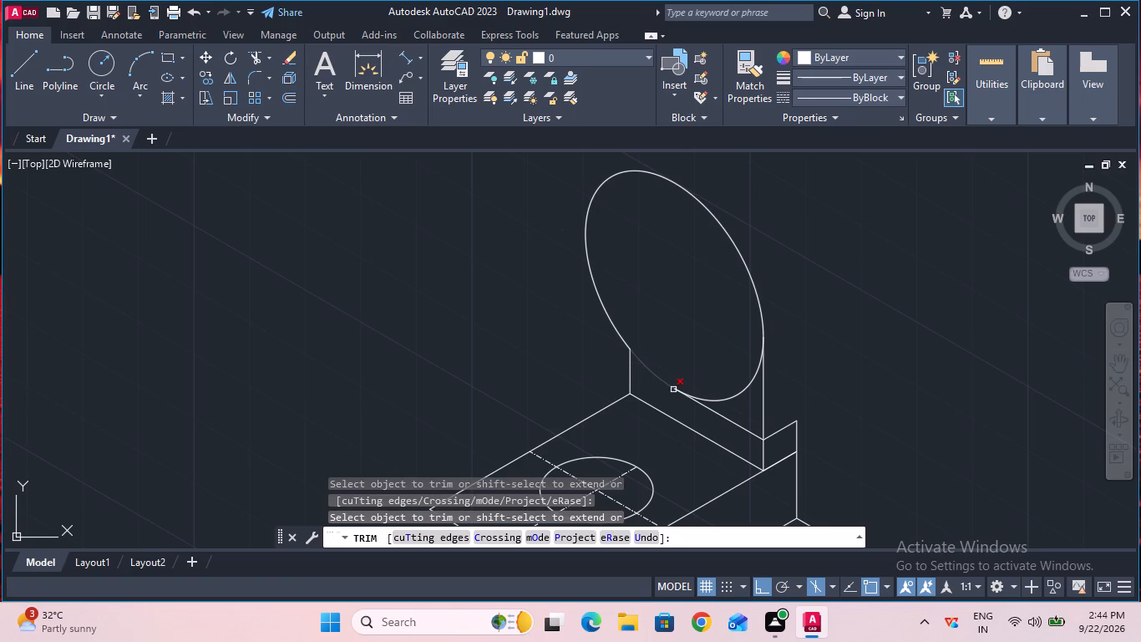
{"action": "left_click", "coordinate": [673, 390]}
{"action": "left_click", "coordinate": [693, 394]}
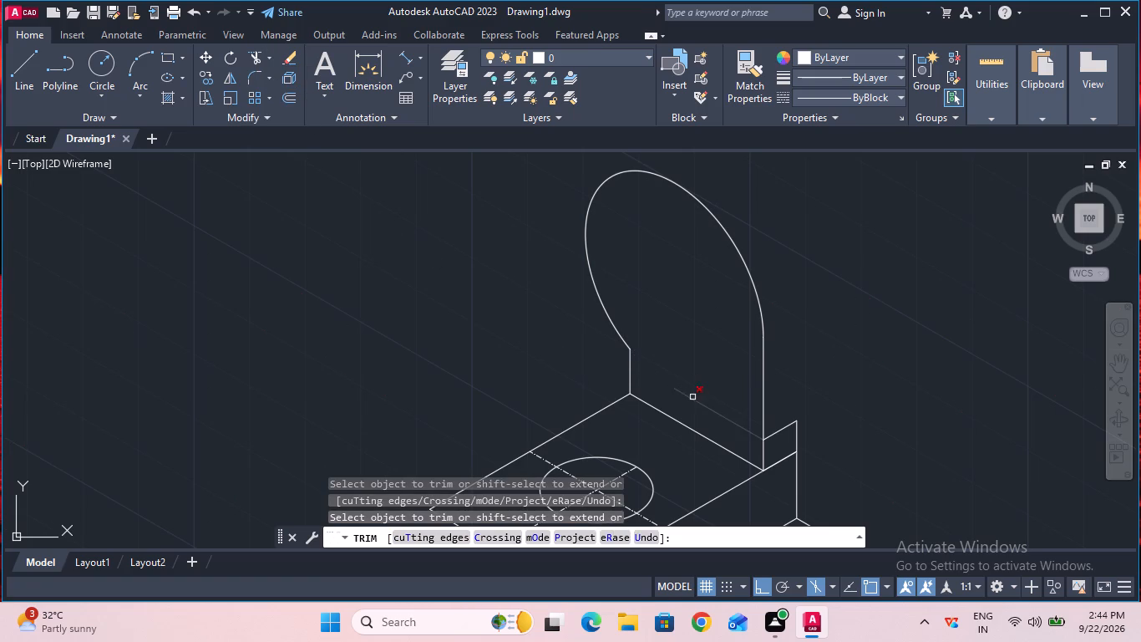
{"action": "left_click", "coordinate": [692, 398]}
{"action": "key", "text": "Escape"}
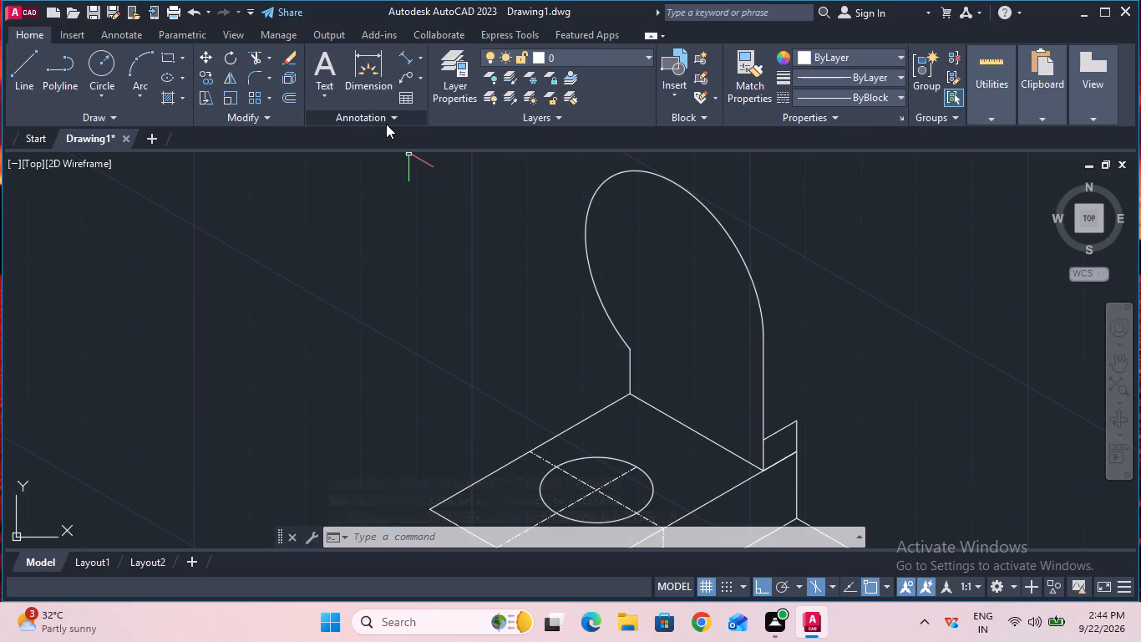
Copy the ear's rounded arc and its 20 mm vertical line 7.5 mm along the thickness direction in the top isoplane.
{"action": "left_click", "coordinate": [214, 77]}
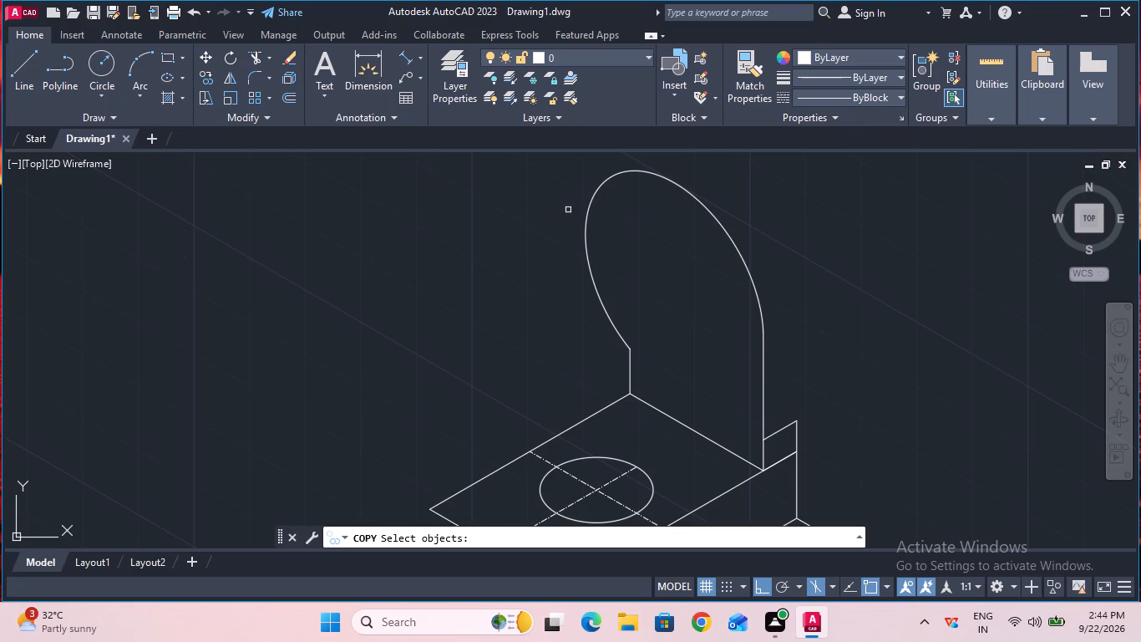
{"action": "left_click", "coordinate": [586, 215]}
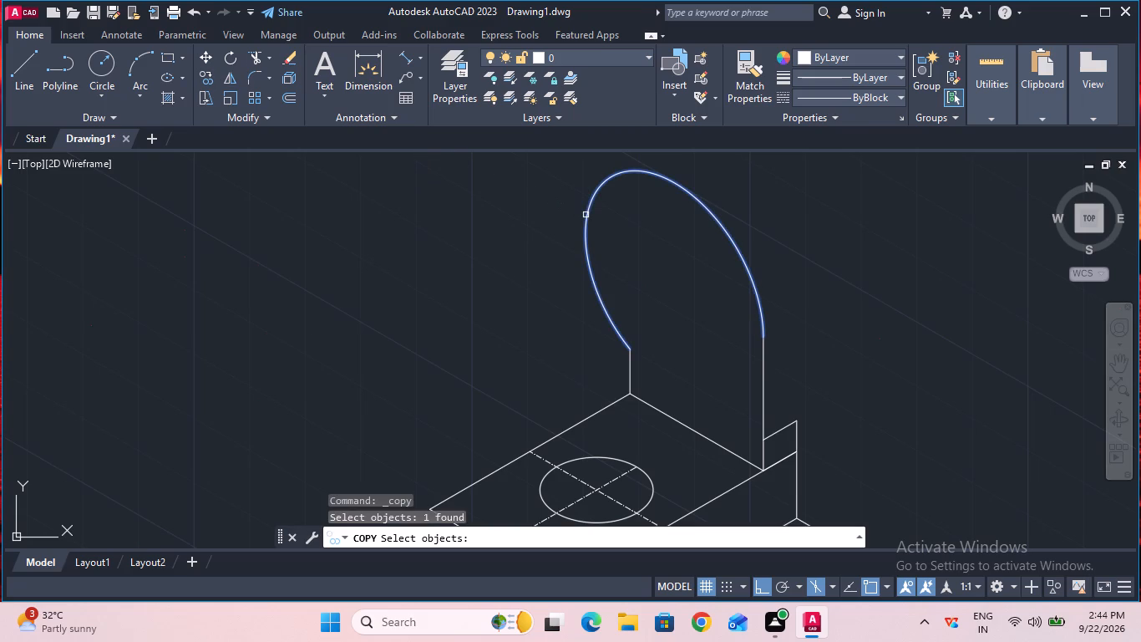
{"action": "left_click", "coordinate": [763, 370], "text": "shift"}
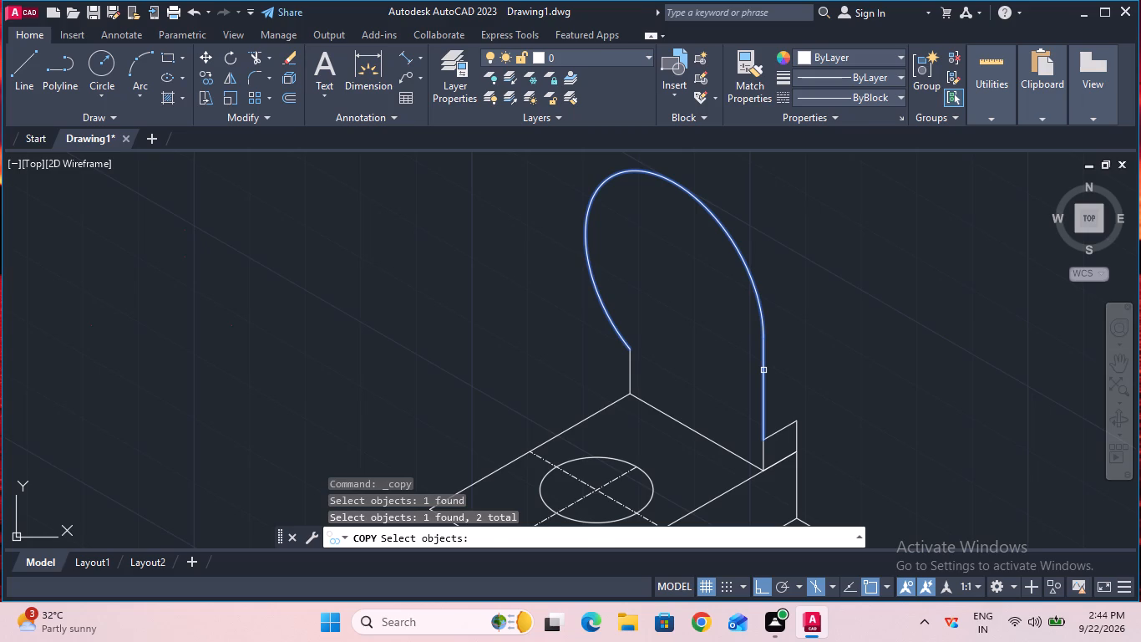
{"action": "key", "text": "Return"}
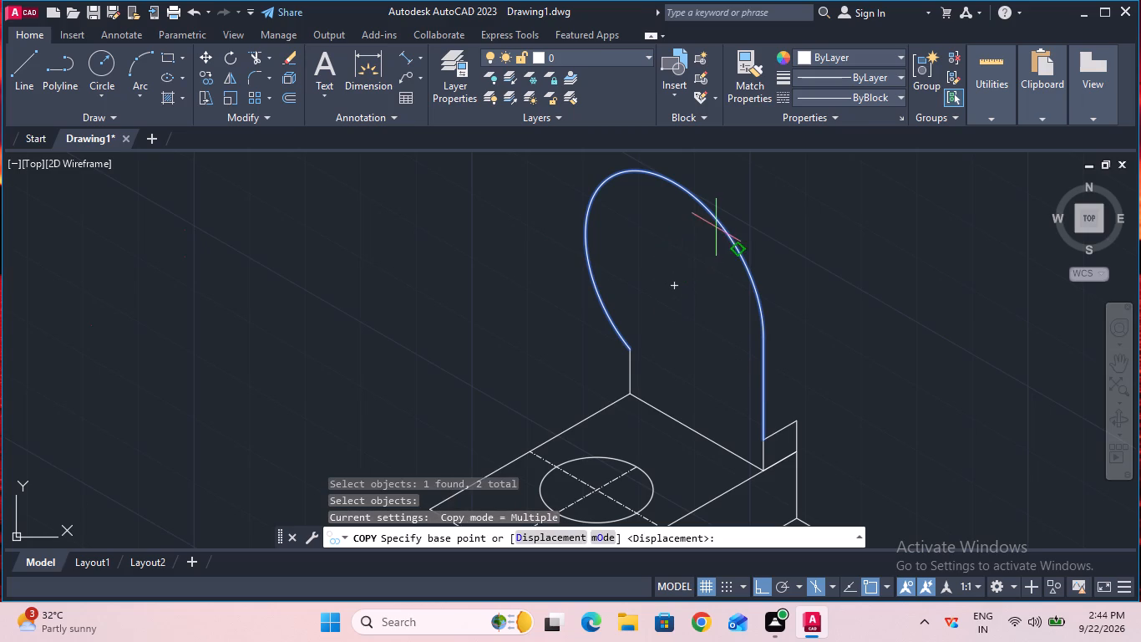
{"action": "left_click", "coordinate": [671, 285]}
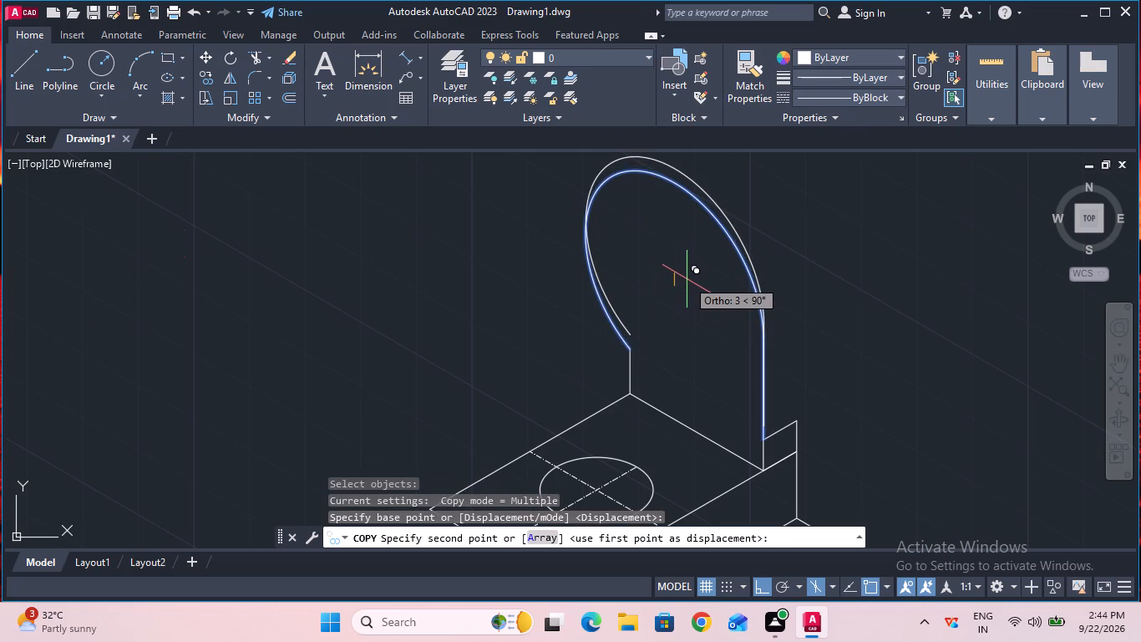
{"action": "key", "text": "F5"}
{"action": "type", "text": "7."}
{"action": "key", "text": "5"}
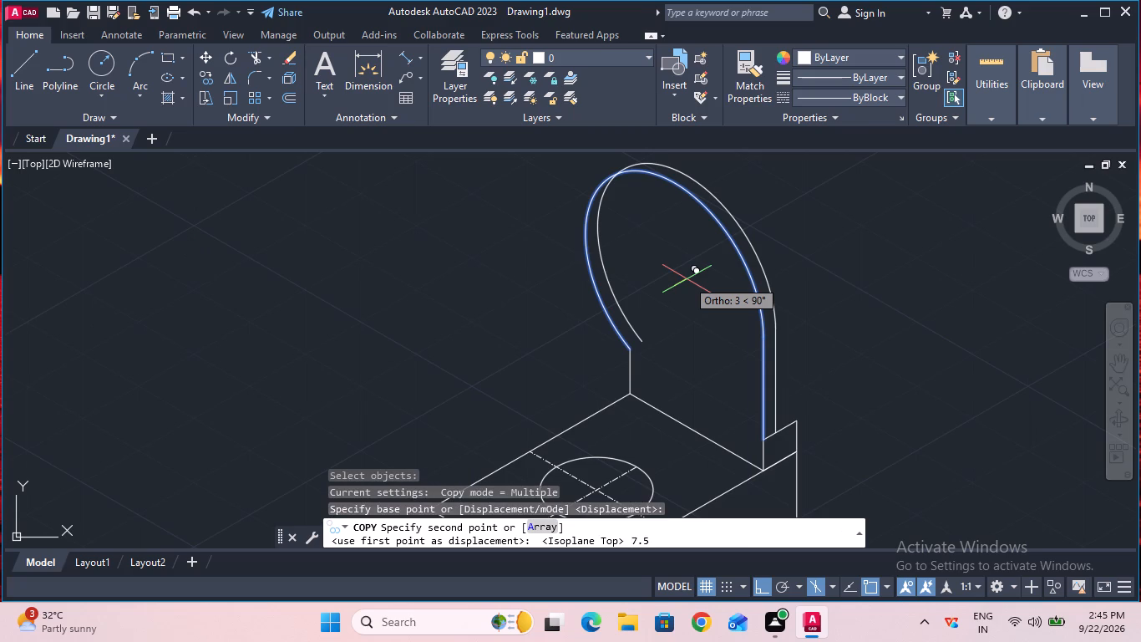
{"action": "key", "text": "Return"}
{"action": "key", "text": "Escape"}
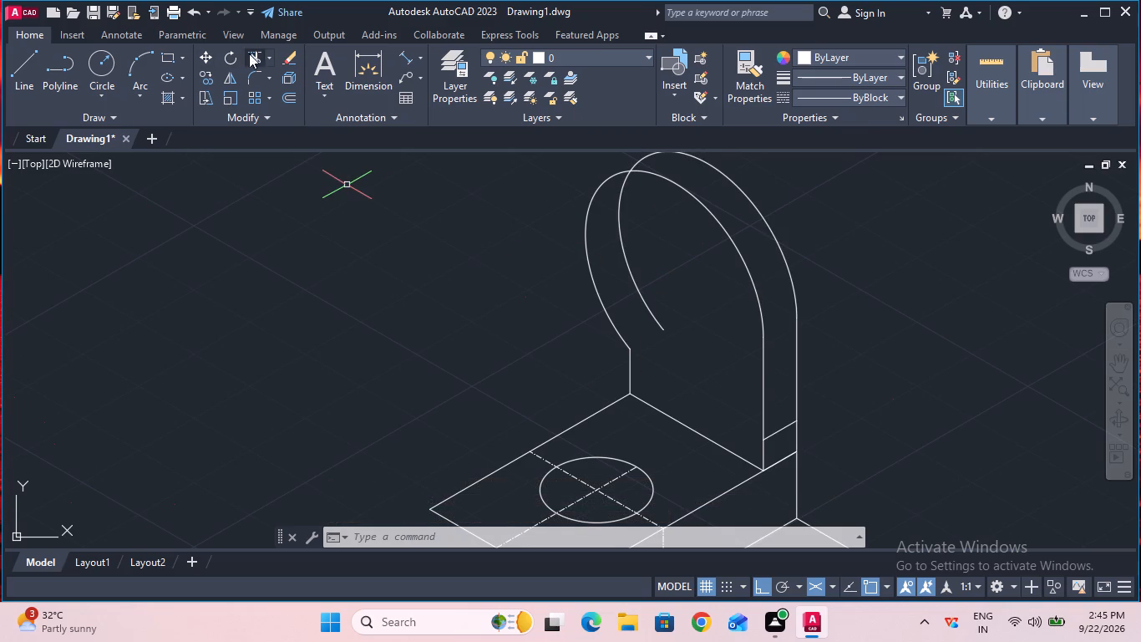
Trim the copied arc's hidden portion behind the front ear face and the short sloping line across the ear's thickness.
{"action": "left_click", "coordinate": [256, 54]}
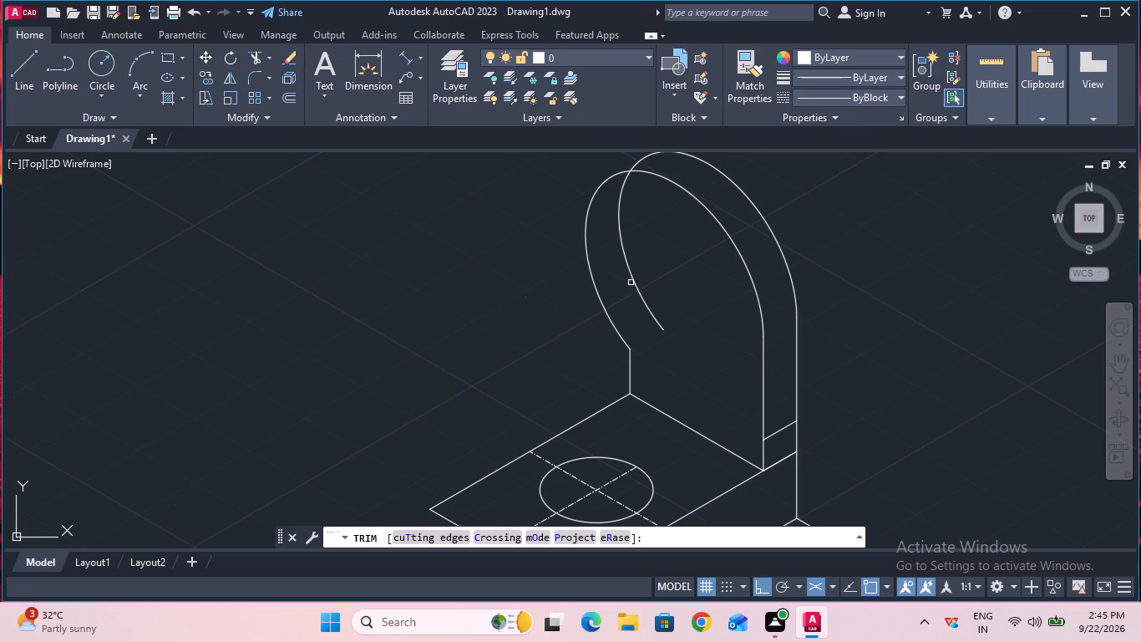
{"action": "left_click", "coordinate": [634, 283]}
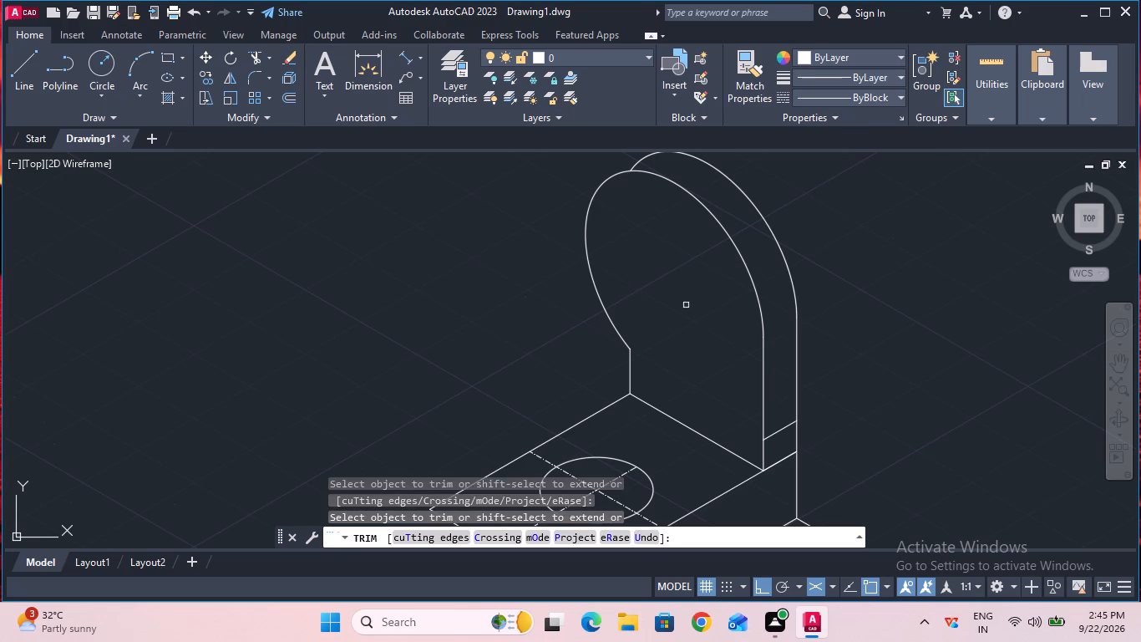
{"action": "left_click", "coordinate": [783, 431]}
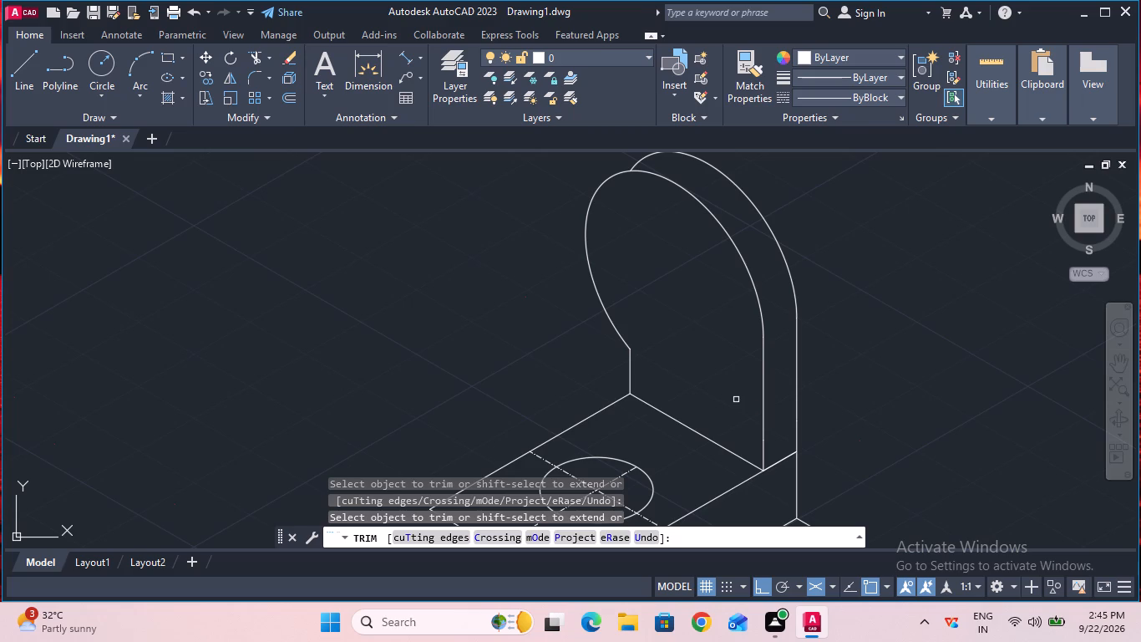
{"action": "key", "text": "Escape"}
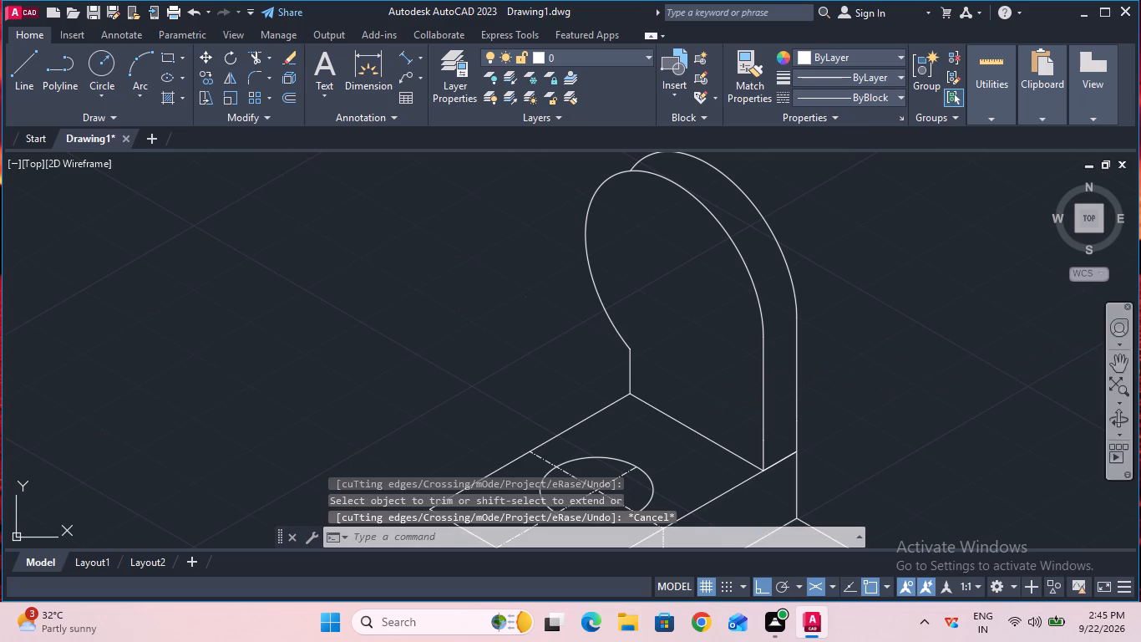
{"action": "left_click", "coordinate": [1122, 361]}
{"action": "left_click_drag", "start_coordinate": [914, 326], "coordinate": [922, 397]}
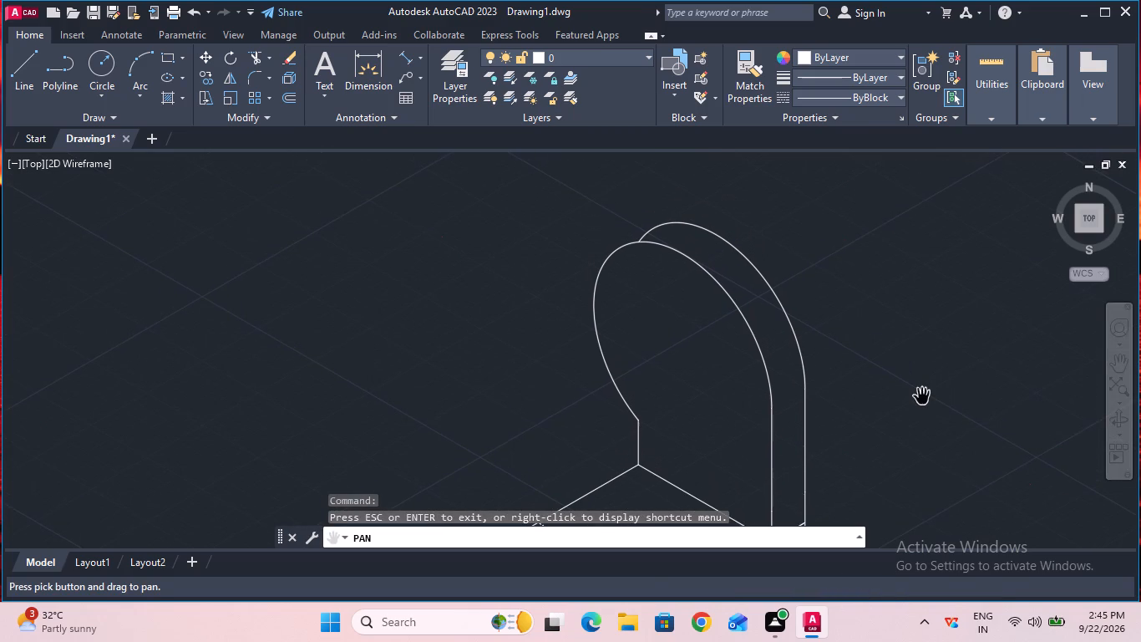
Draw a short sloping line joining the front and rear rounded arcs across the ear's thickness at its top.
{"action": "key", "text": "Escape"}
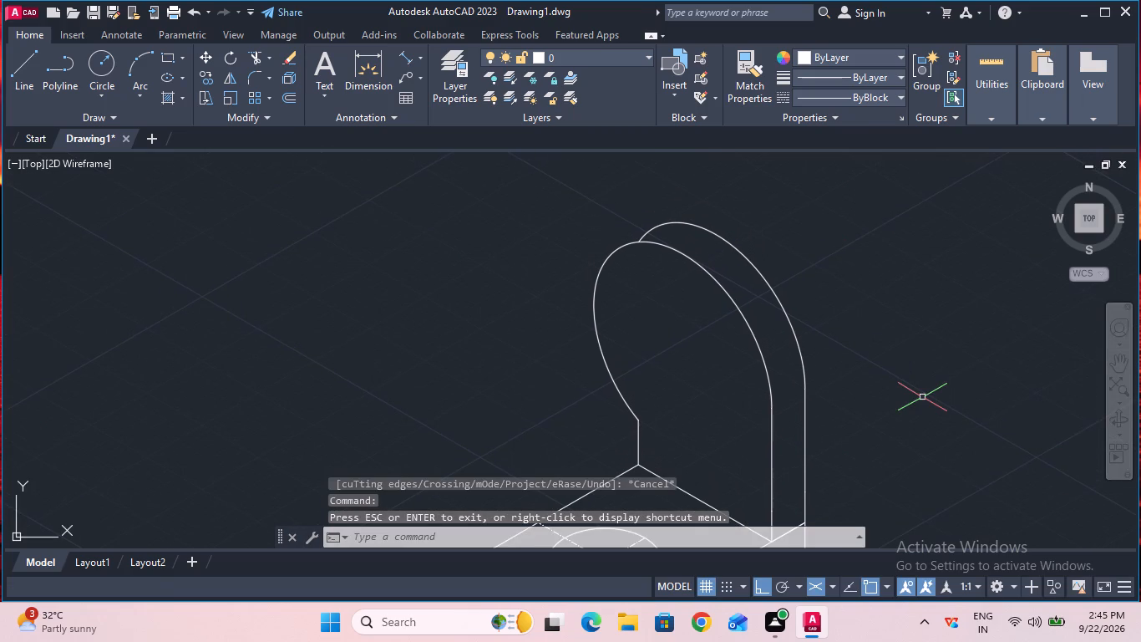
{"action": "left_click", "coordinate": [10, 89]}
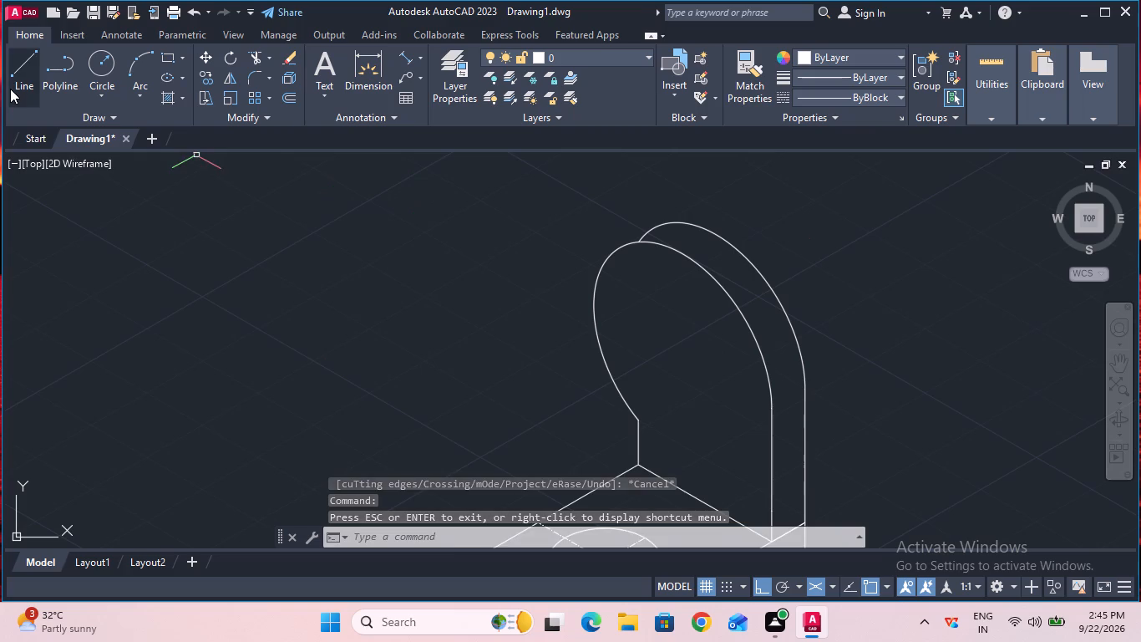
{"action": "left_click", "coordinate": [652, 228]}
{"action": "left_click", "coordinate": [621, 245]}
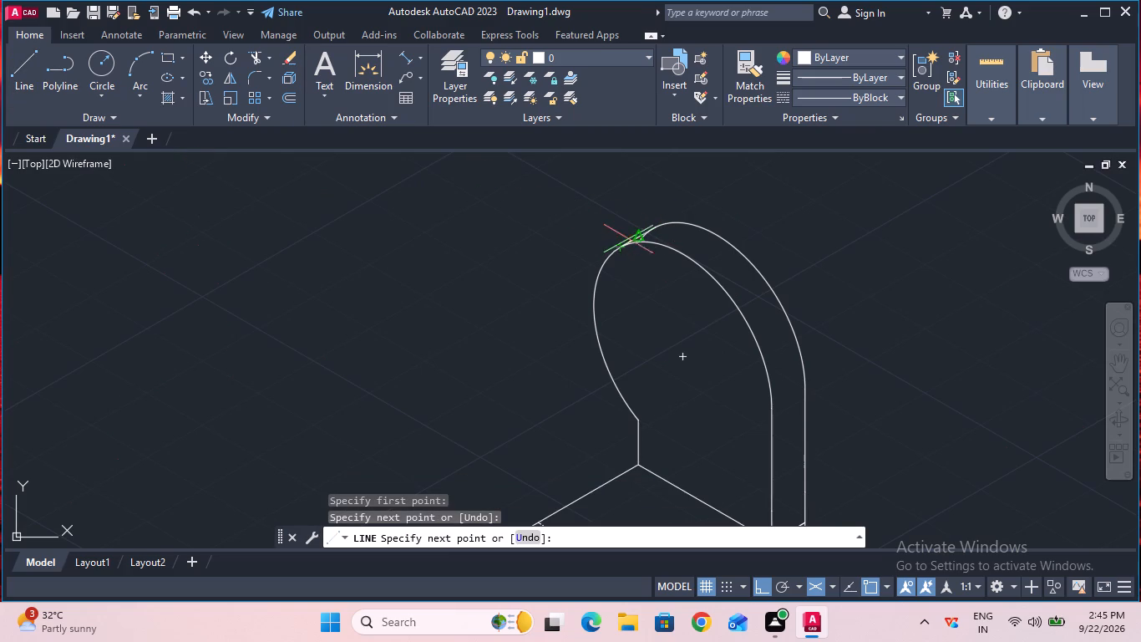
{"action": "scroll", "coordinate": [638, 235], "scroll_direction": "up", "scroll_amount": 3, "text": "ctrl"}
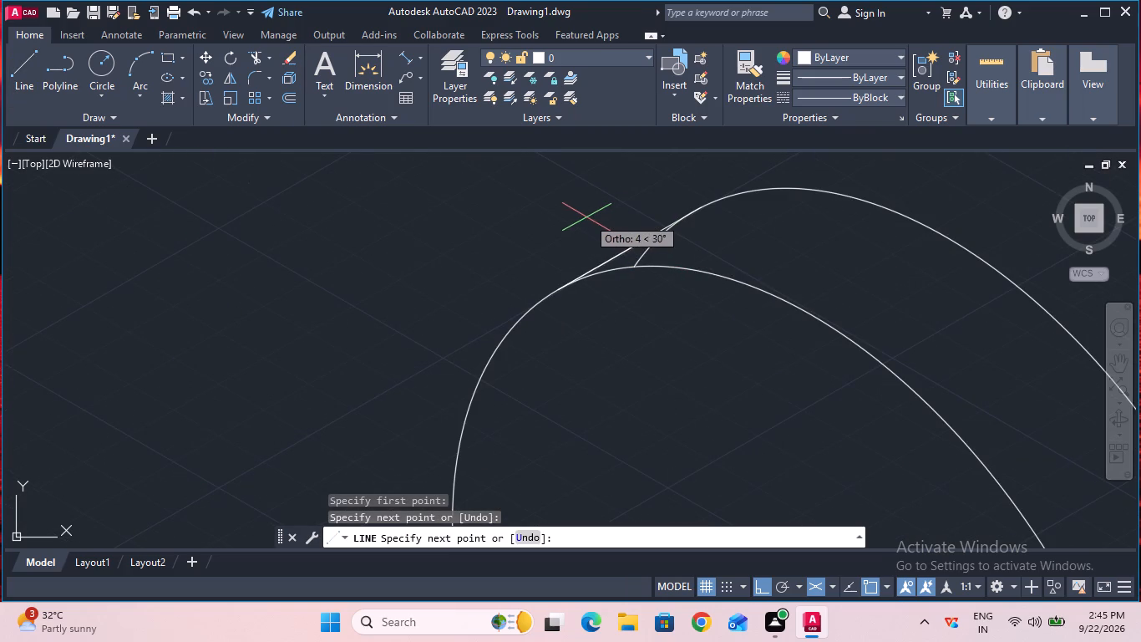
{"action": "key", "text": "Escape"}
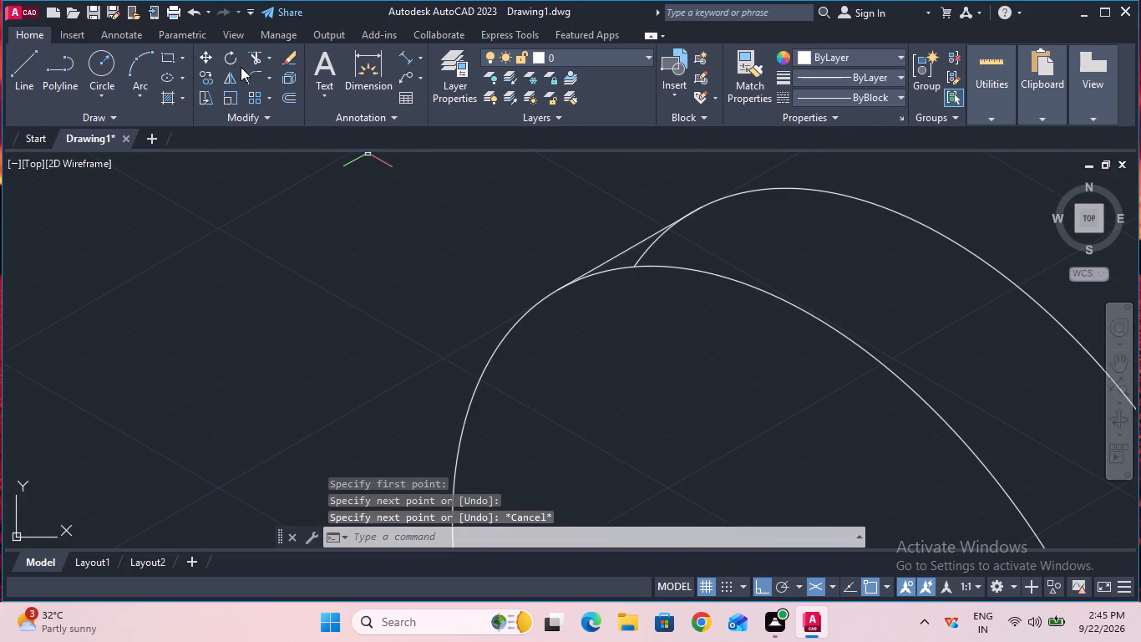
Trim the rear arc's leftover piece between the new sloping line and the front ear arc.
{"action": "left_click", "coordinate": [251, 56]}
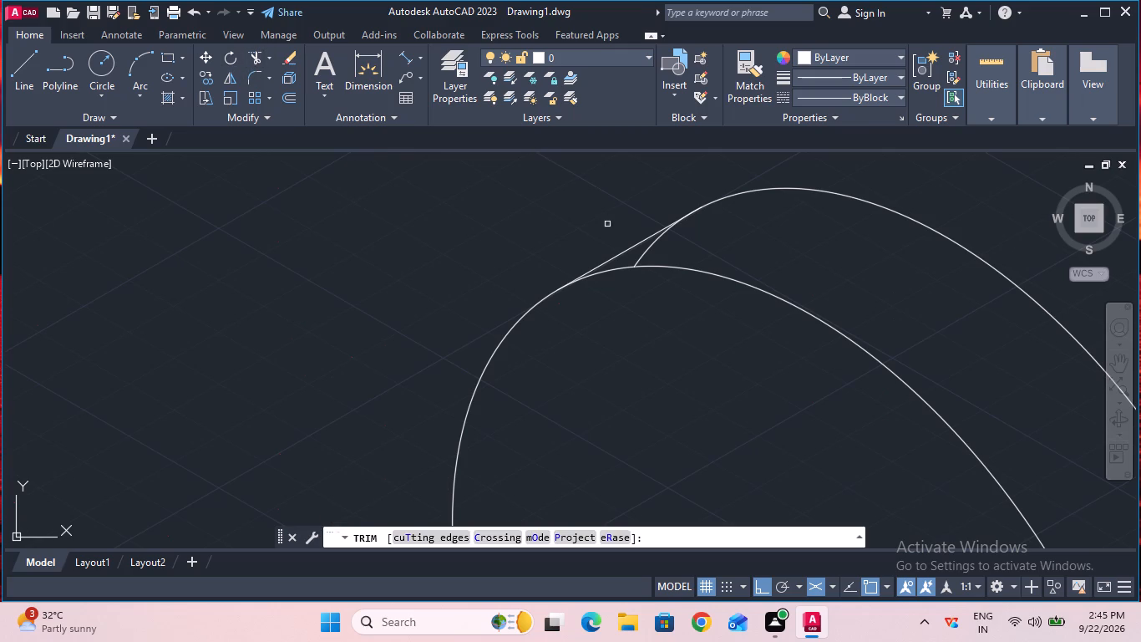
{"action": "left_click", "coordinate": [645, 257]}
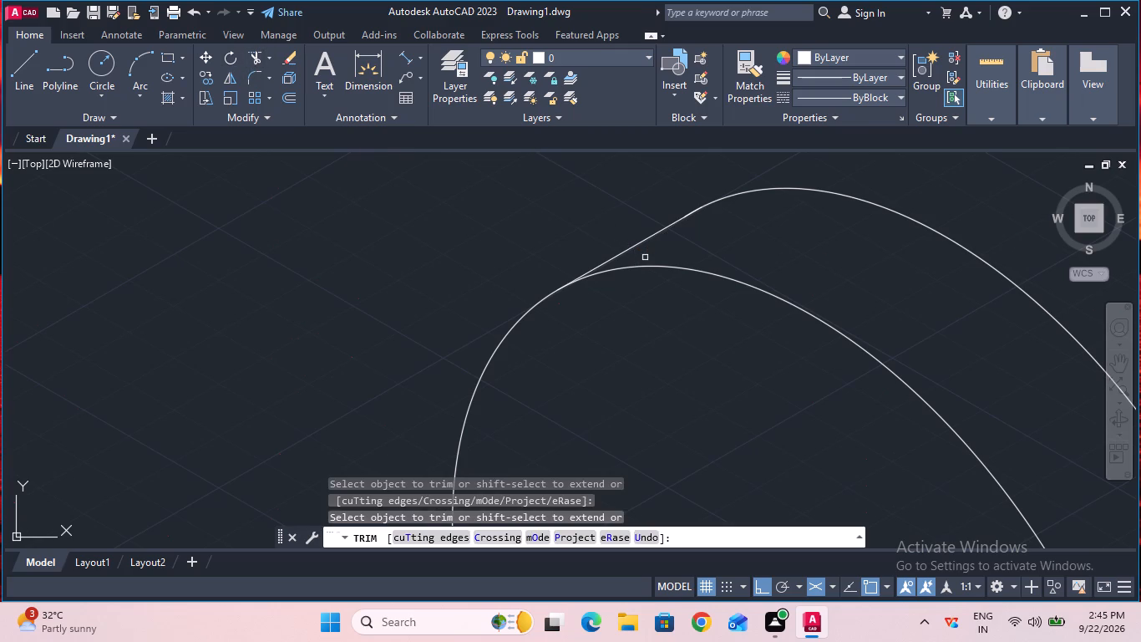
{"action": "scroll", "coordinate": [645, 257], "scroll_direction": "down", "scroll_amount": 2, "text": "ctrl"}
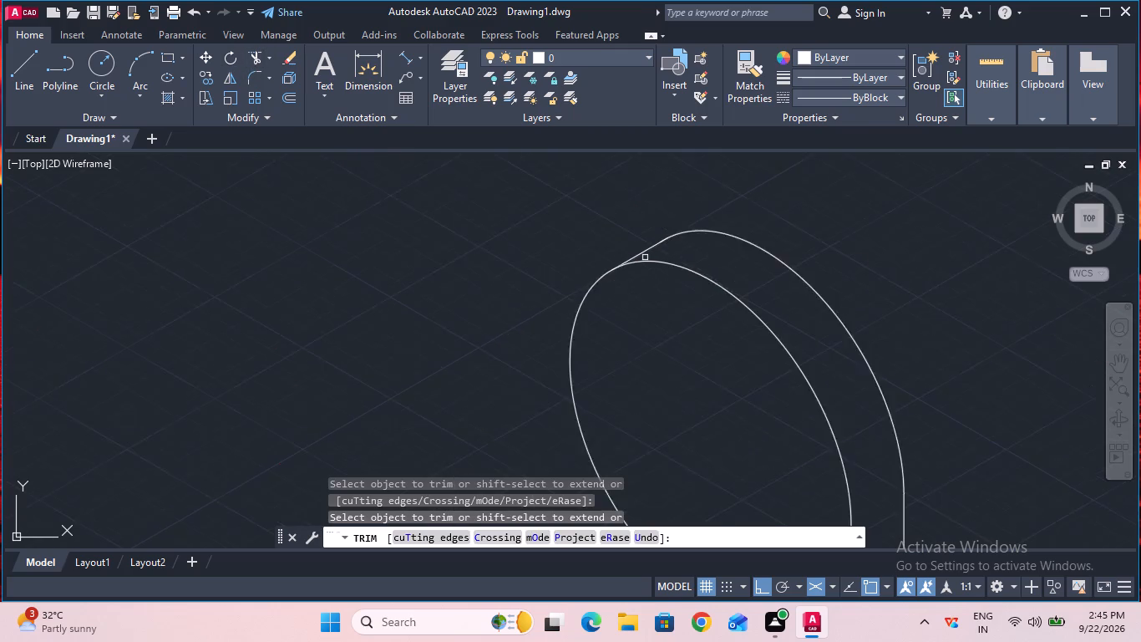
{"action": "scroll", "coordinate": [645, 257], "scroll_direction": "down", "scroll_amount": 1, "text": "ctrl"}
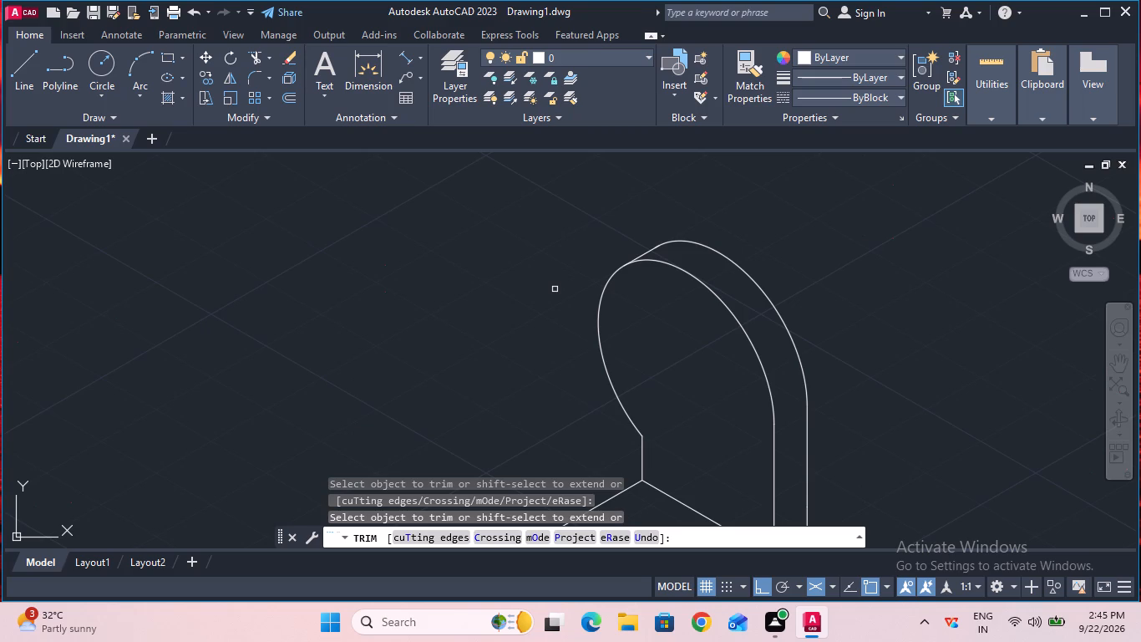
{"action": "key", "text": "Escape"}
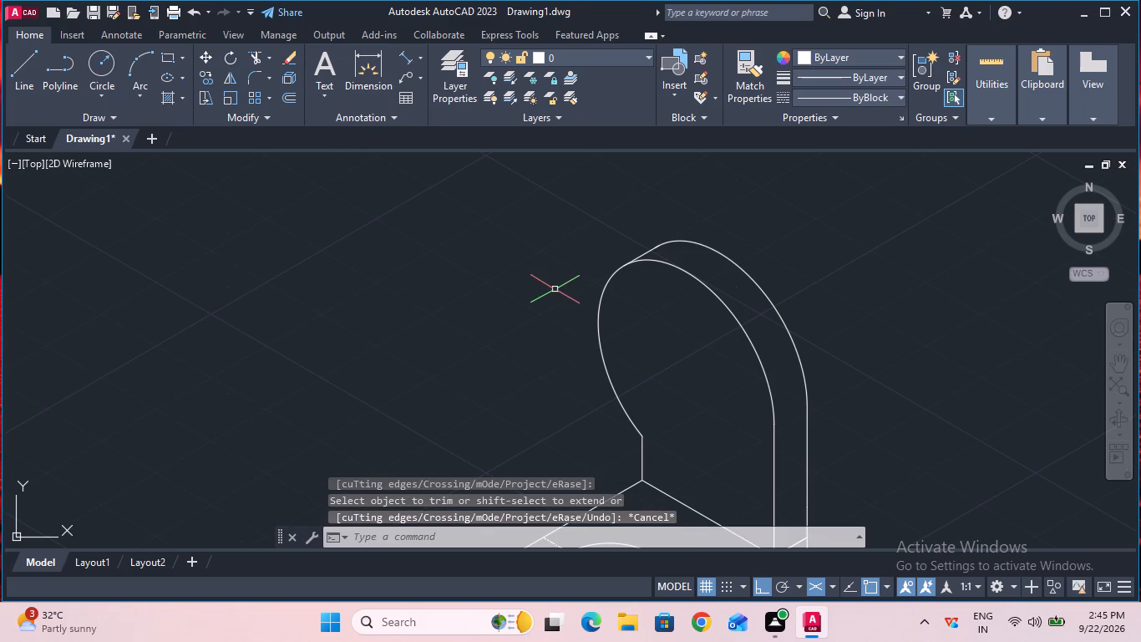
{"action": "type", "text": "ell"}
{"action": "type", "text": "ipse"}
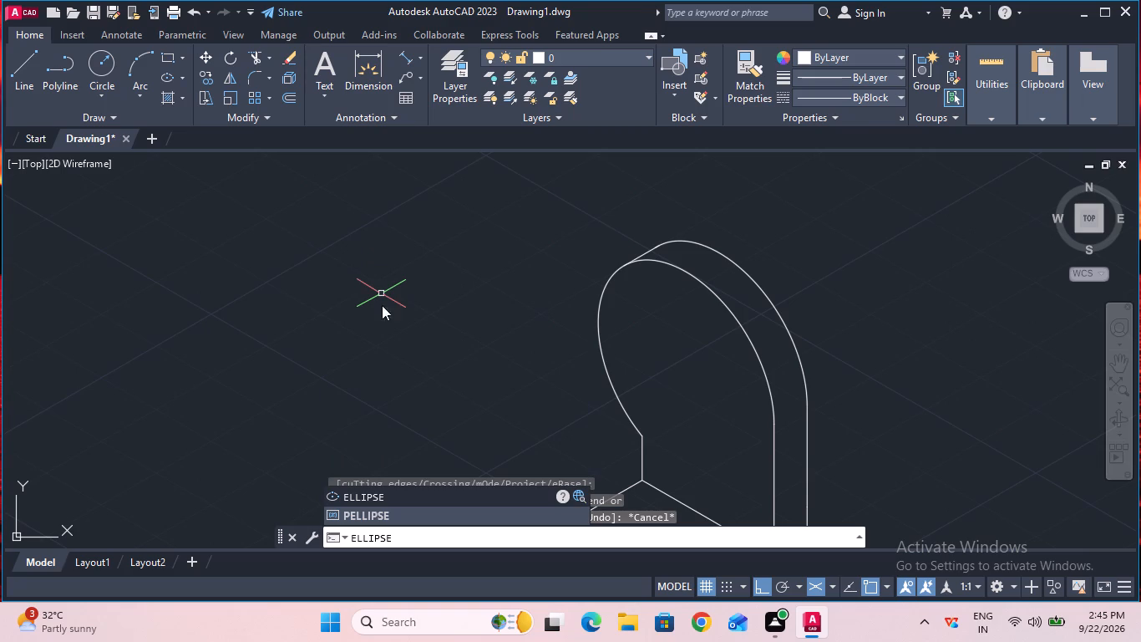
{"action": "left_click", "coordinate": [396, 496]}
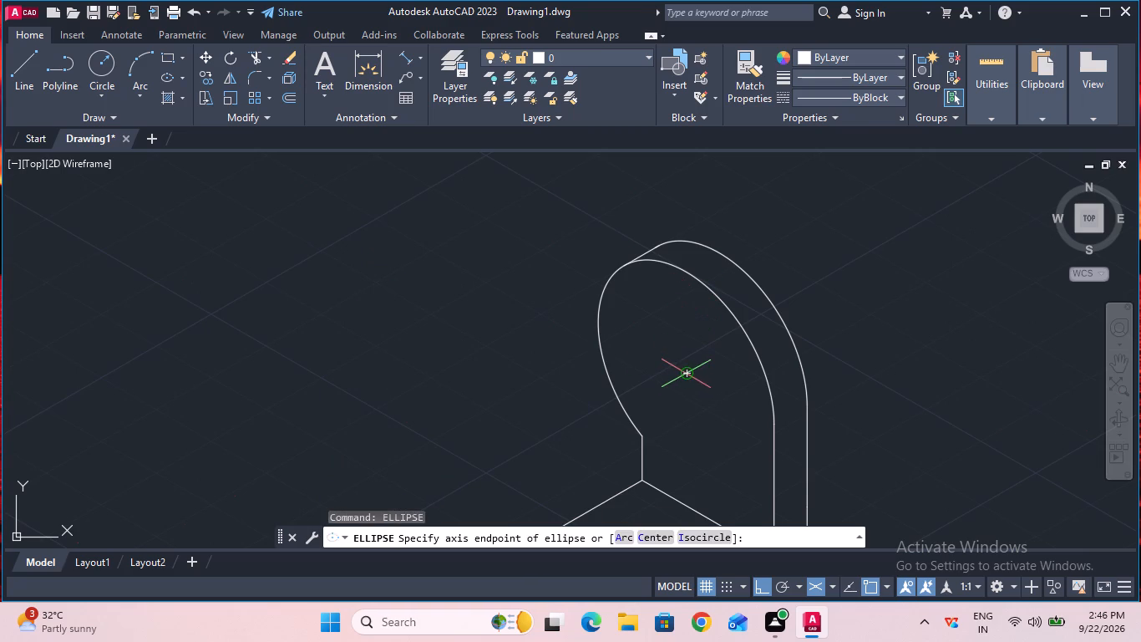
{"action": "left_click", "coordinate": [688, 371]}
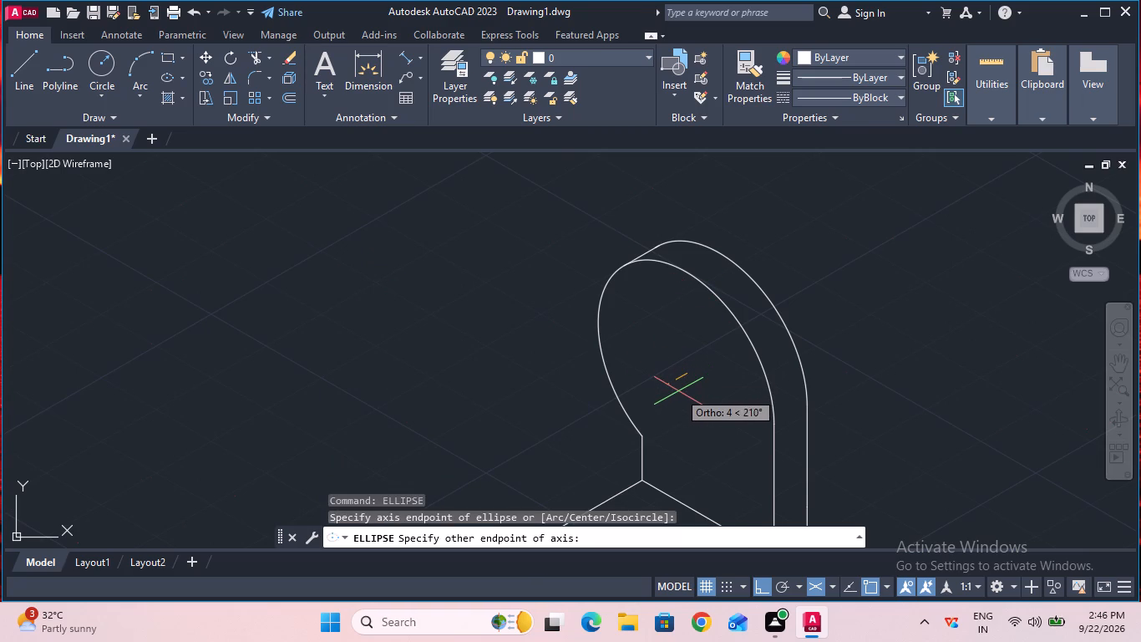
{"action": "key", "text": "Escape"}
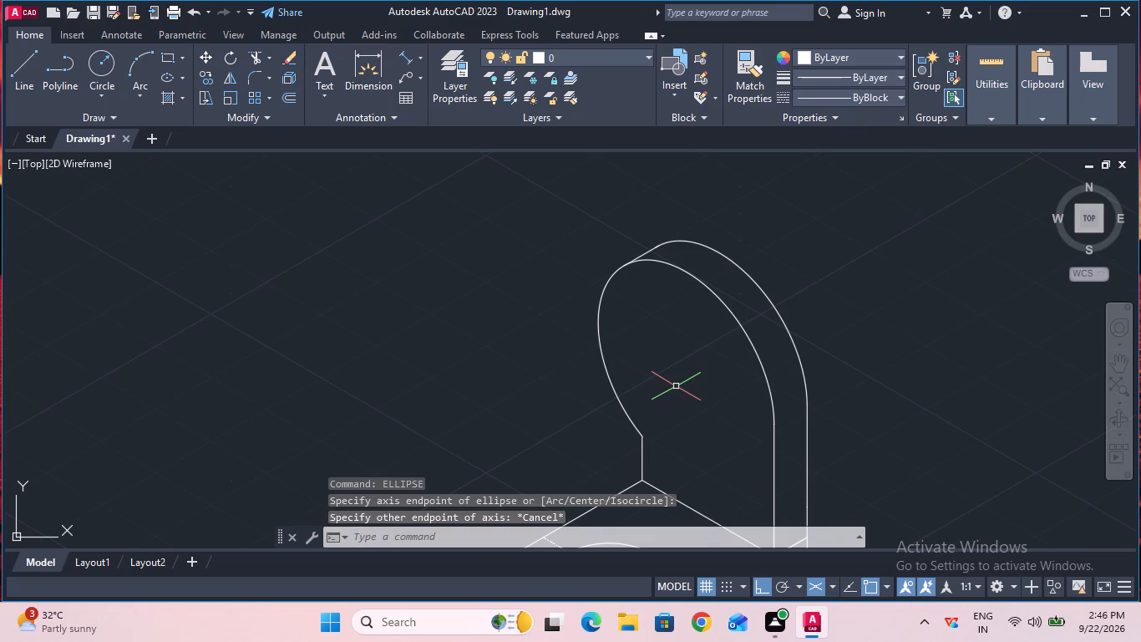
Draw a 9 mm radius isocircle in the left isoplane, centred on the ear's rounded front face.
{"action": "type", "text": "ell"}
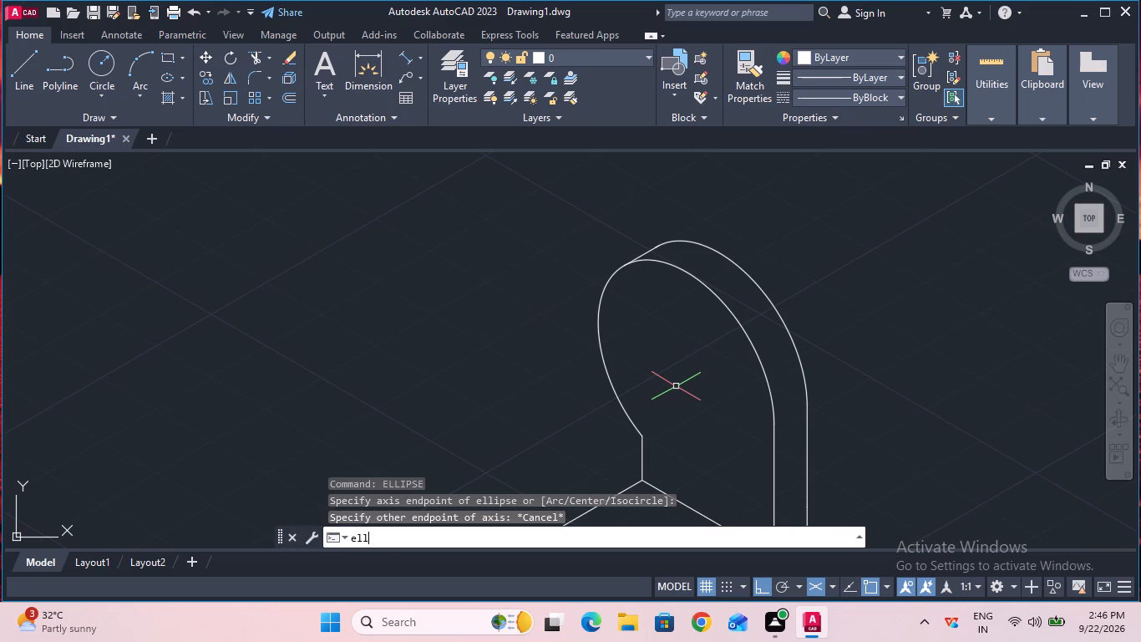
{"action": "left_click", "coordinate": [501, 375]}
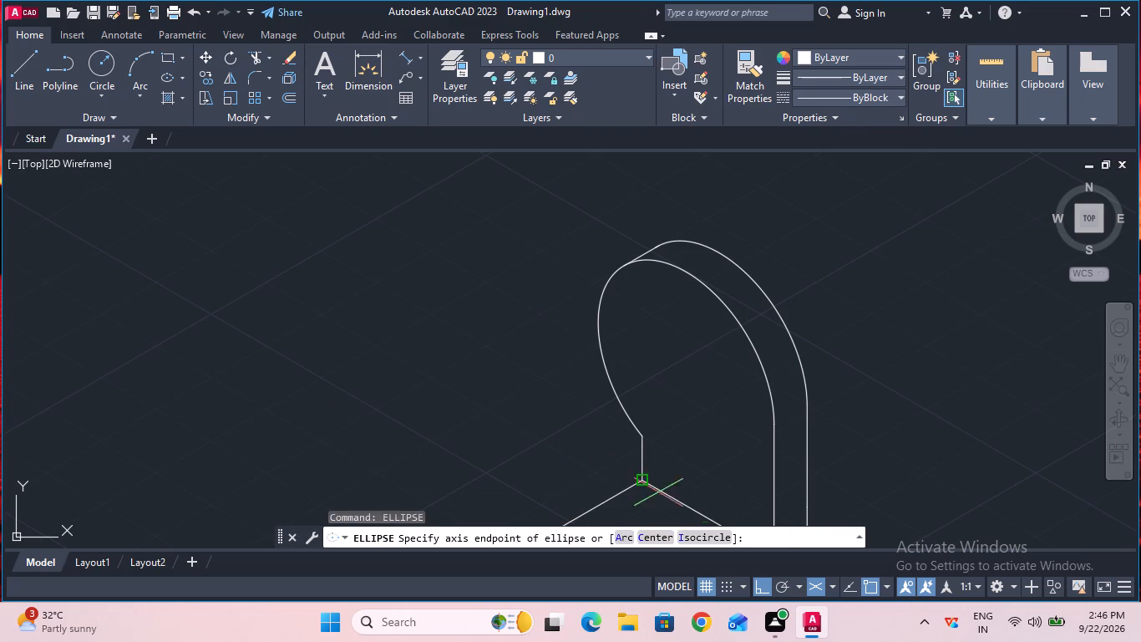
{"action": "left_click", "coordinate": [711, 538]}
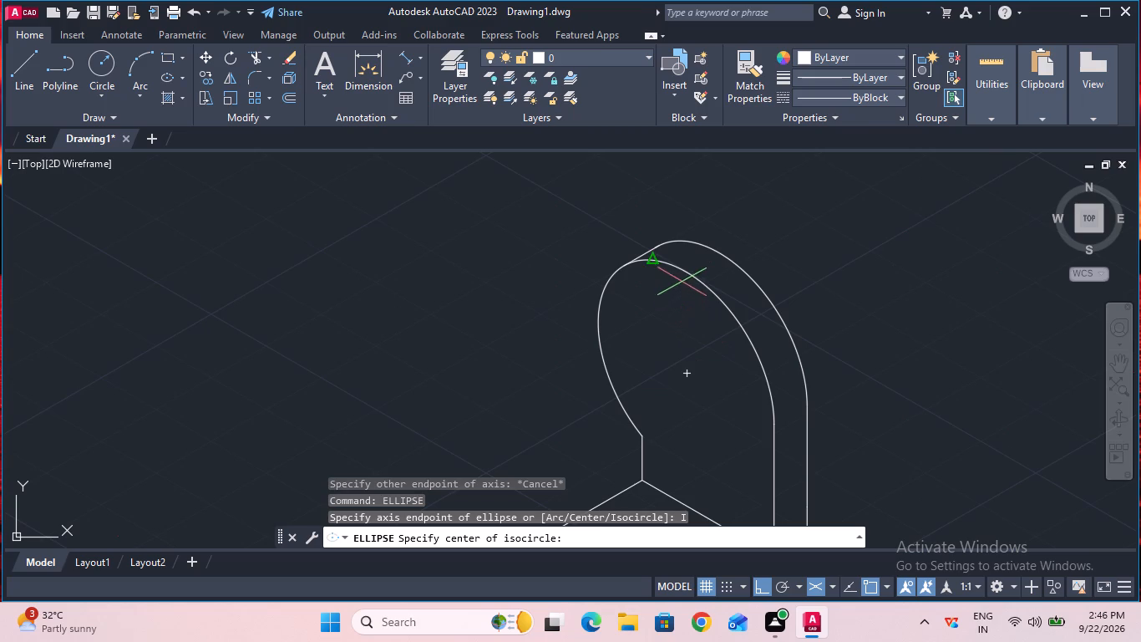
{"action": "left_click", "coordinate": [684, 371]}
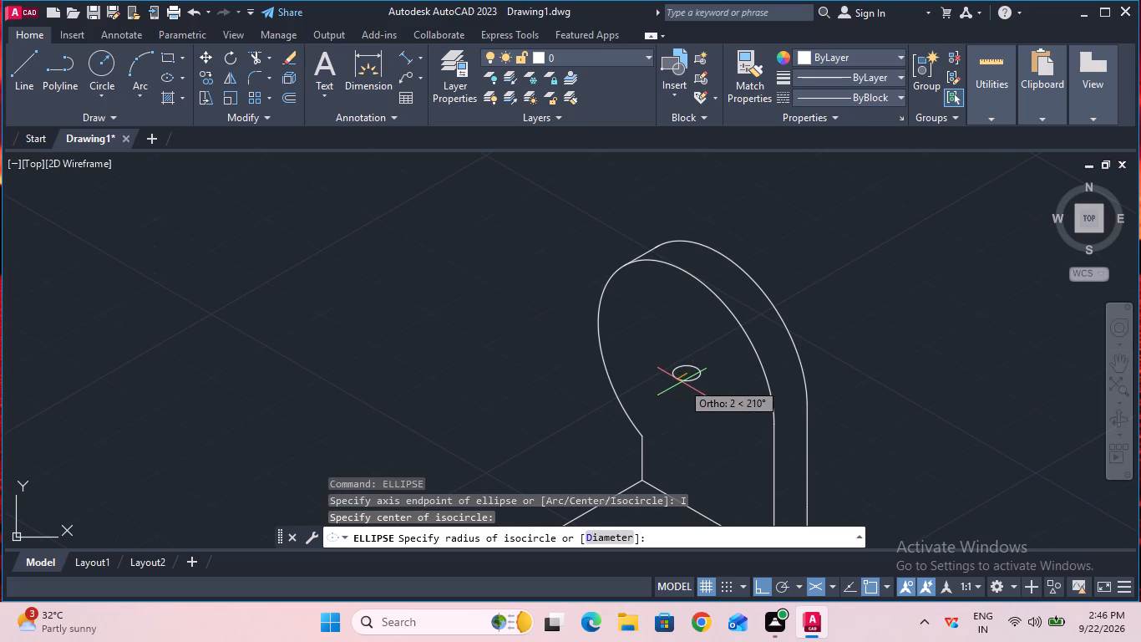
{"action": "key", "text": "F5"}
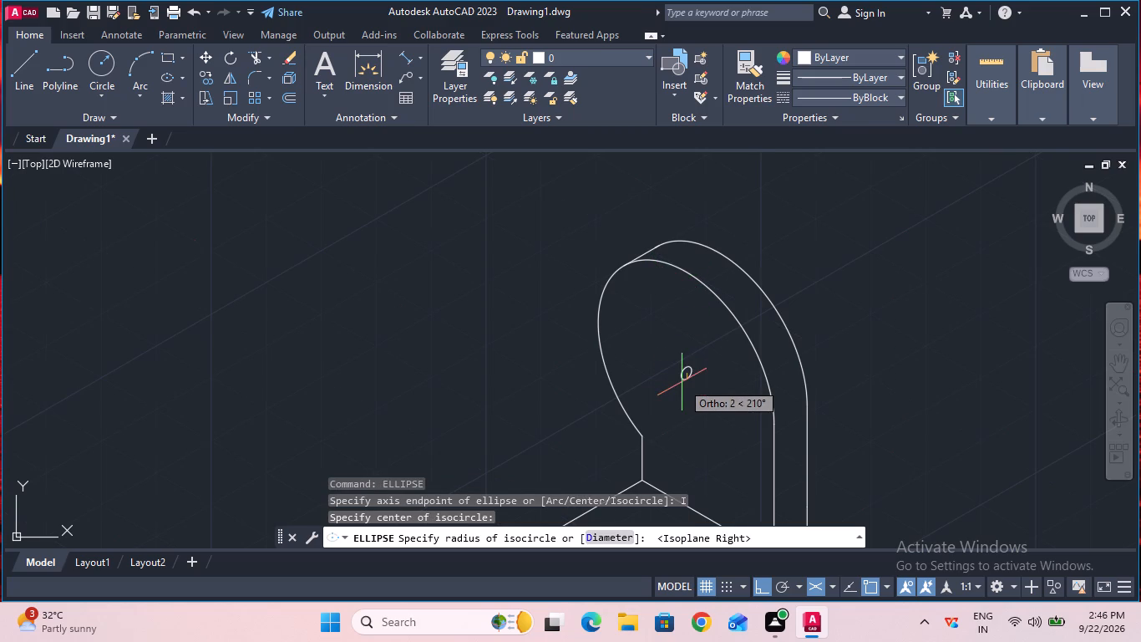
{"action": "key", "text": "F5"}
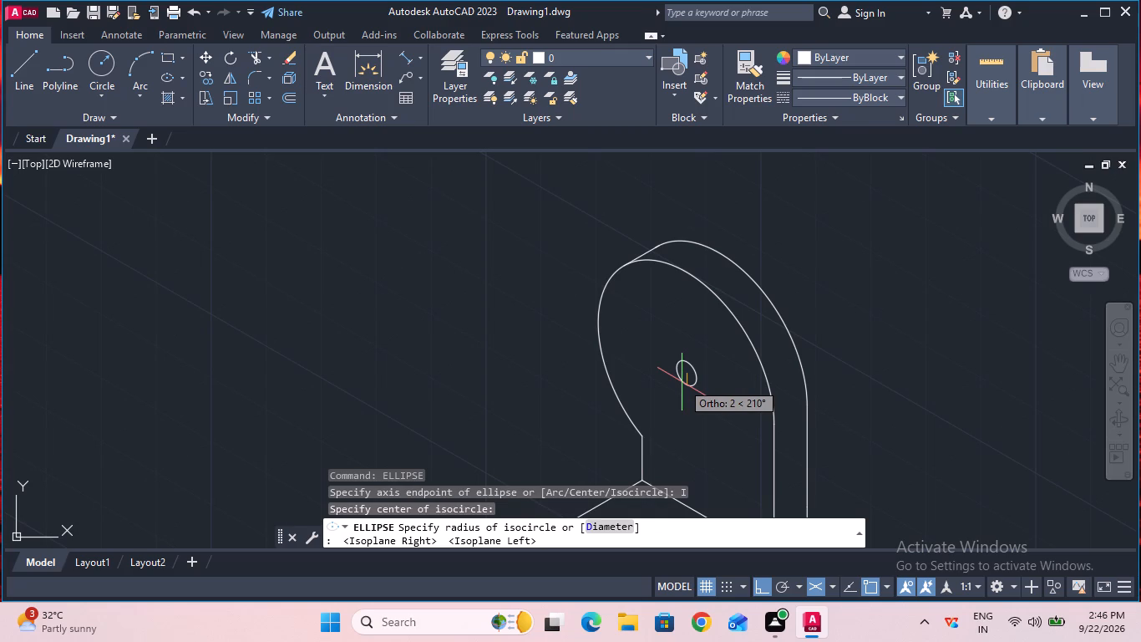
{"action": "key", "text": "9"}
{"action": "key", "text": "Return"}
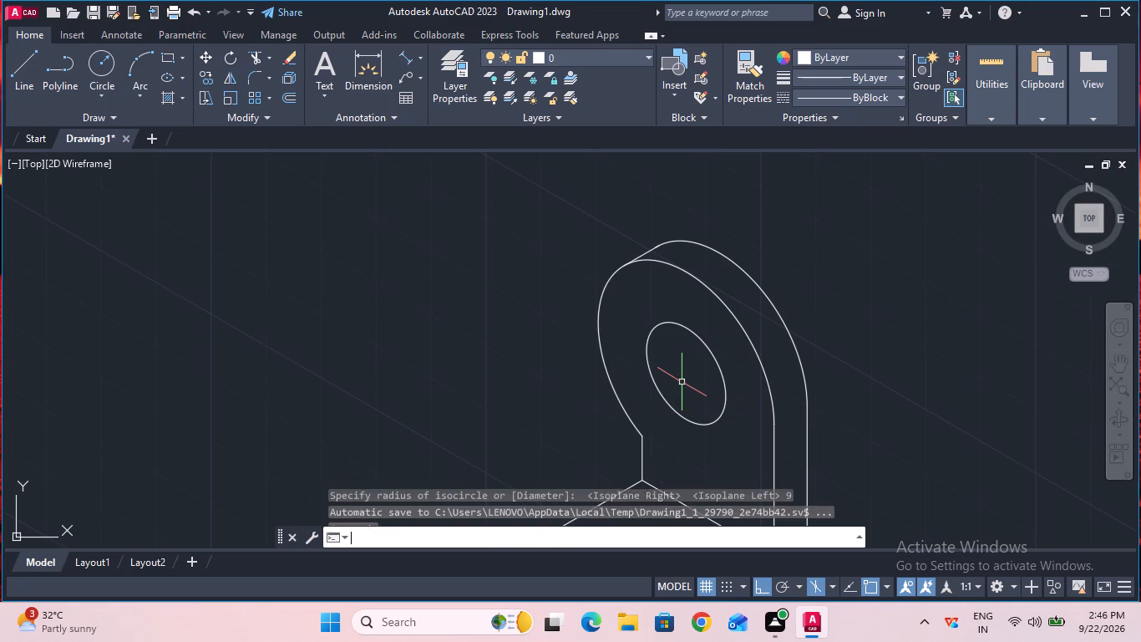
{"action": "key", "text": "Escape"}
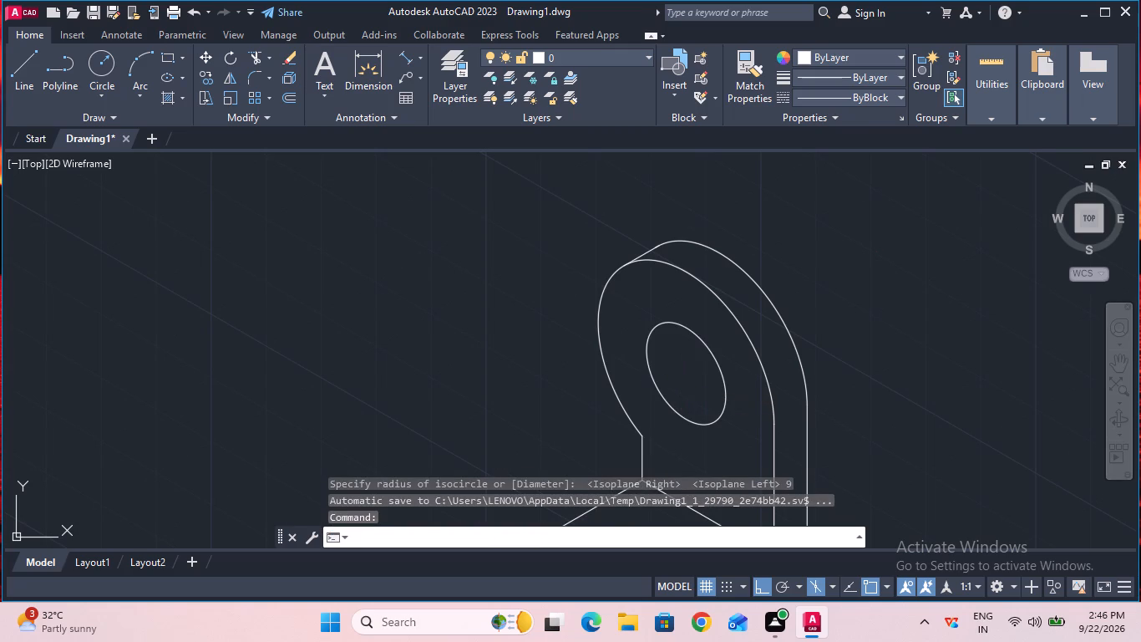
Trim away the overlapping short sloping lines across the ear's thickness at its base.
{"action": "left_click", "coordinate": [1110, 367]}
{"action": "left_click_drag", "start_coordinate": [904, 405], "coordinate": [894, 252]}
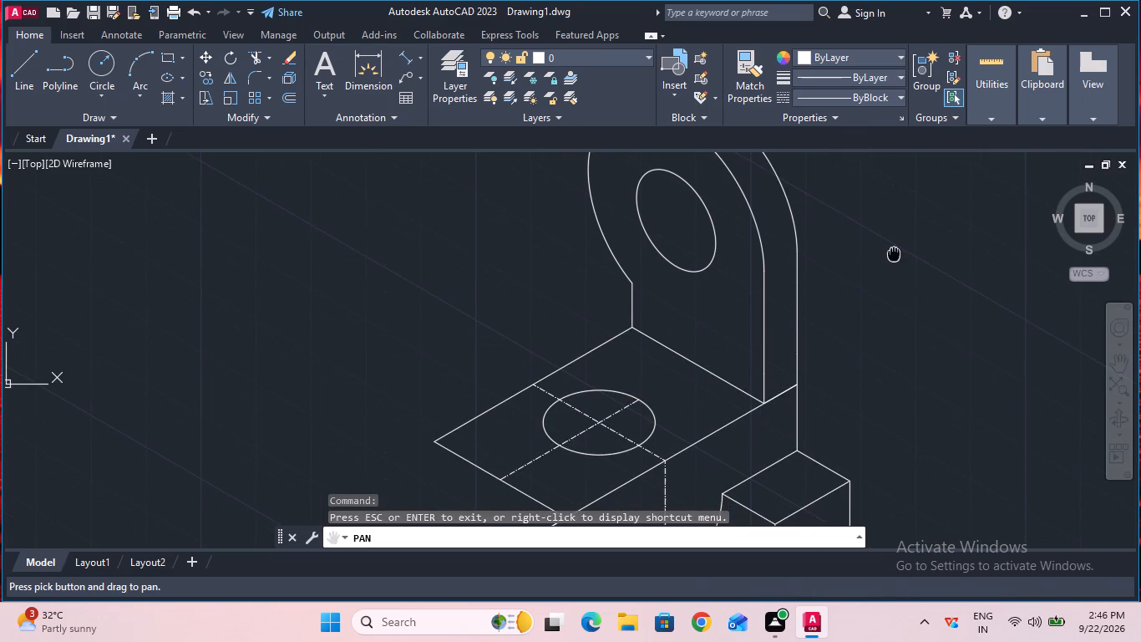
{"action": "scroll", "coordinate": [894, 252], "scroll_direction": "down", "scroll_amount": 3, "text": "ctrl"}
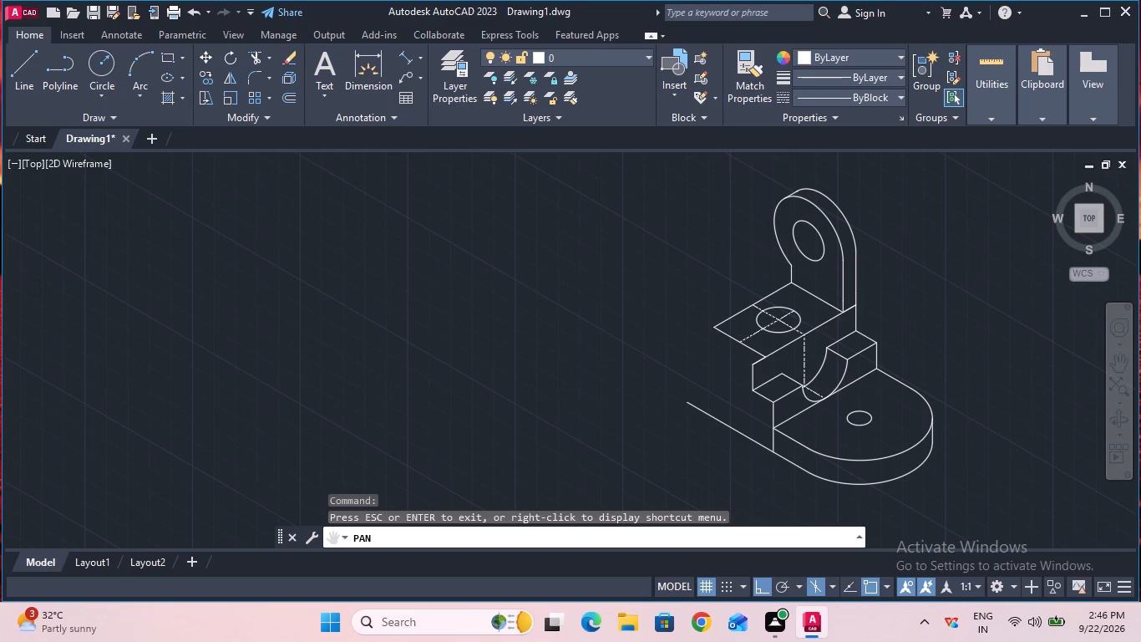
{"action": "key", "text": "Escape"}
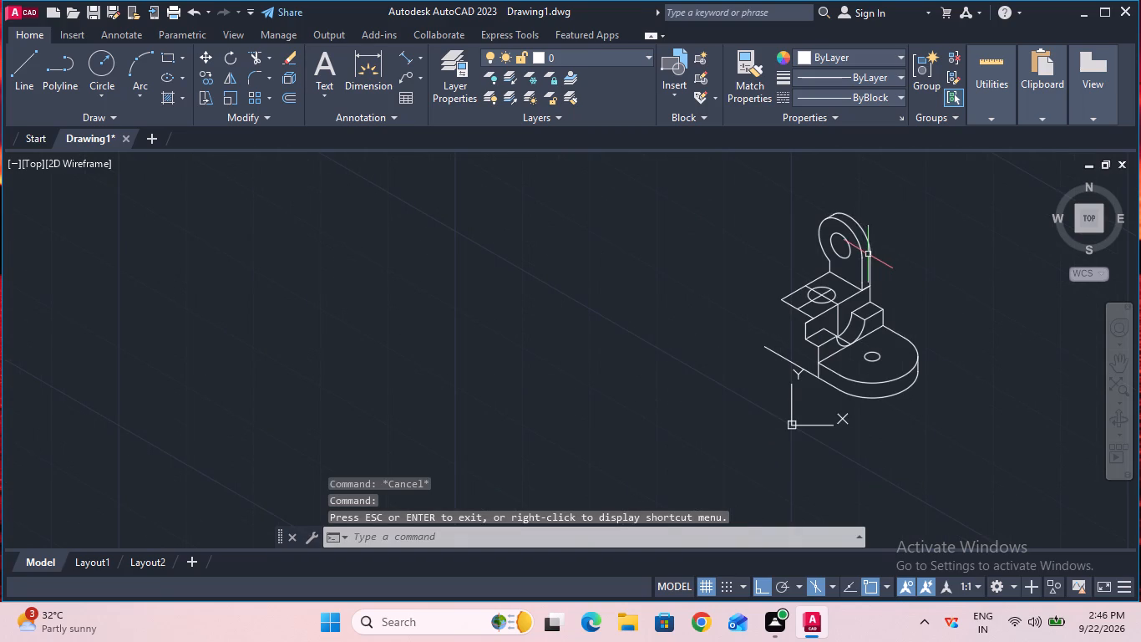
{"action": "scroll", "coordinate": [868, 254], "scroll_direction": "up", "scroll_amount": 3, "text": "ctrl"}
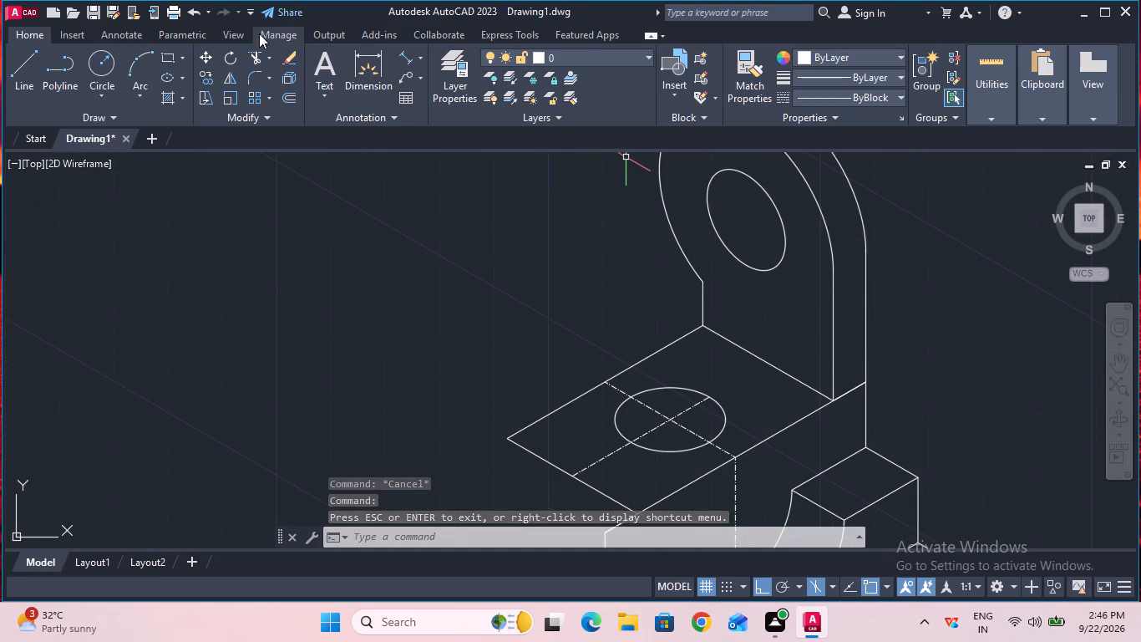
{"action": "double_click", "coordinate": [251, 59]}
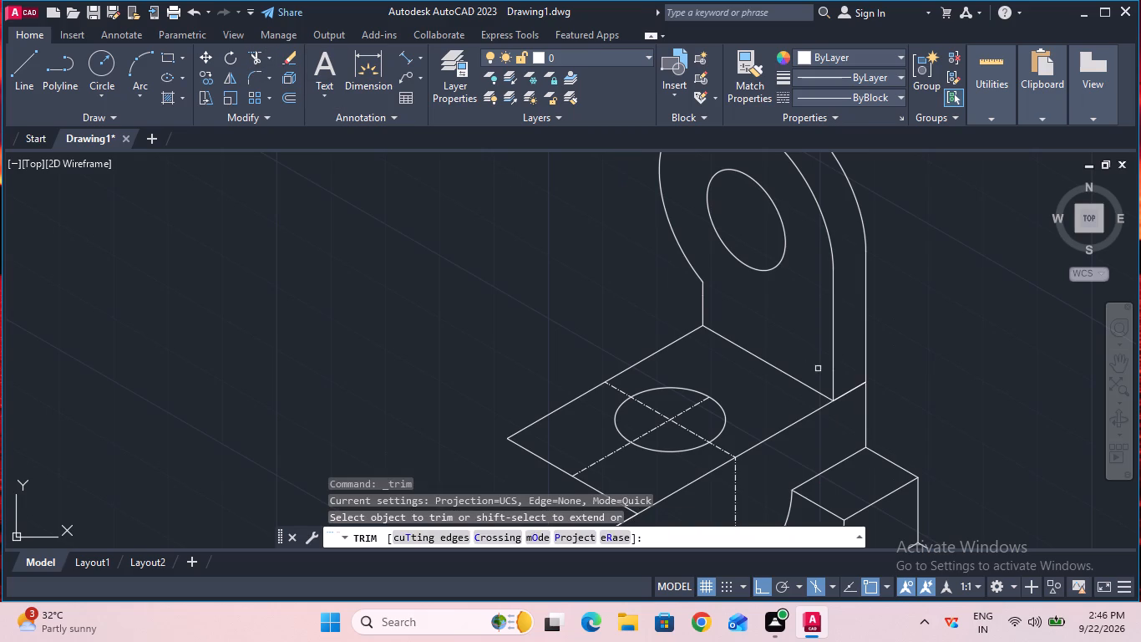
{"action": "left_click", "coordinate": [845, 392]}
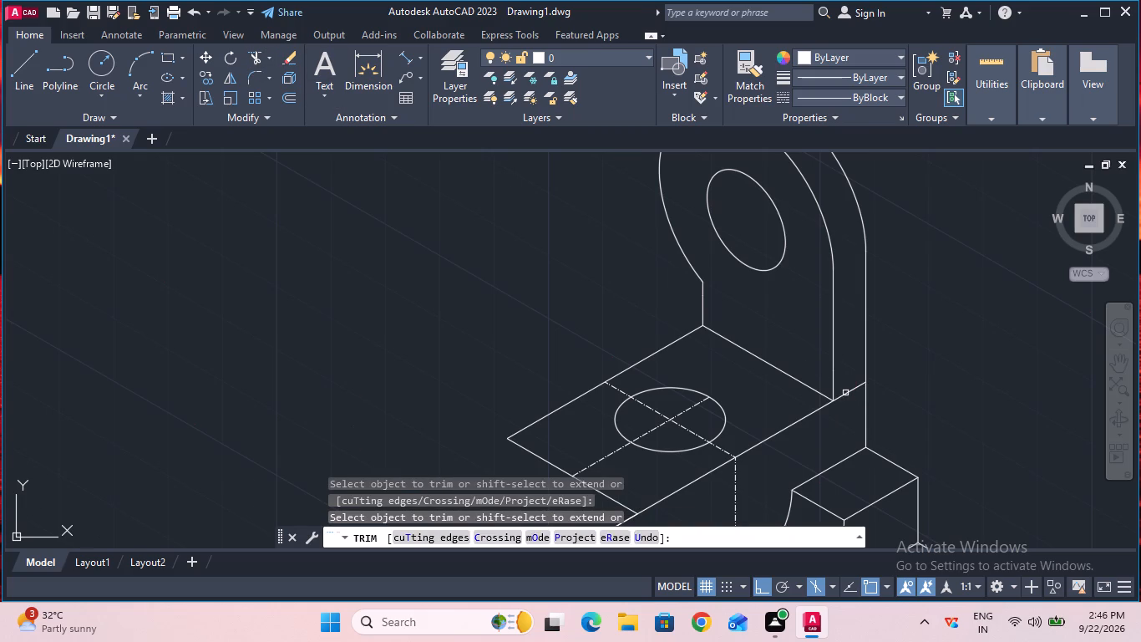
{"action": "left_click", "coordinate": [846, 395]}
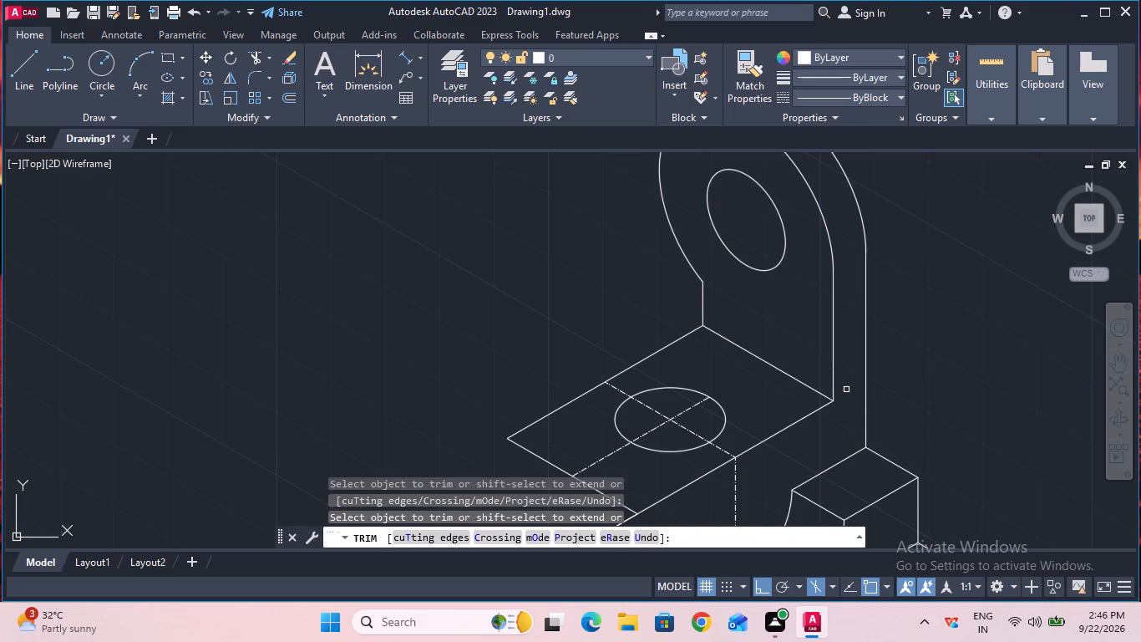
{"action": "scroll", "coordinate": [846, 390], "scroll_direction": "down", "scroll_amount": 2, "text": "ctrl"}
{"action": "key", "text": "Escape"}
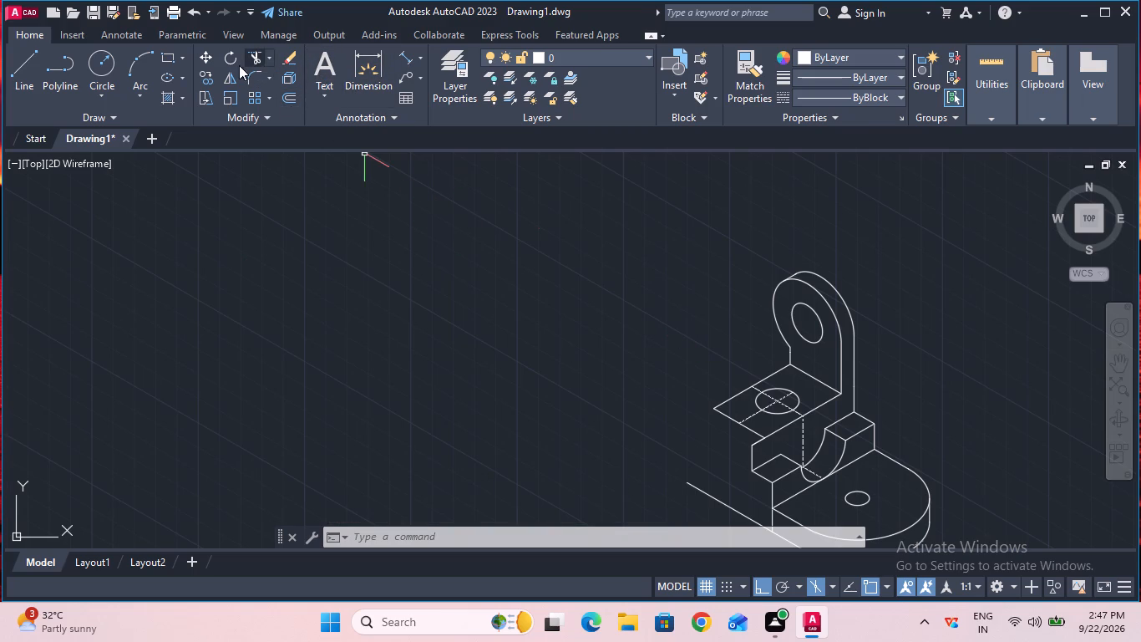
Copy the ear's front hole circle 7.5 mm back across the ear's thickness in the top isoplane.
{"action": "double_click", "coordinate": [207, 74]}
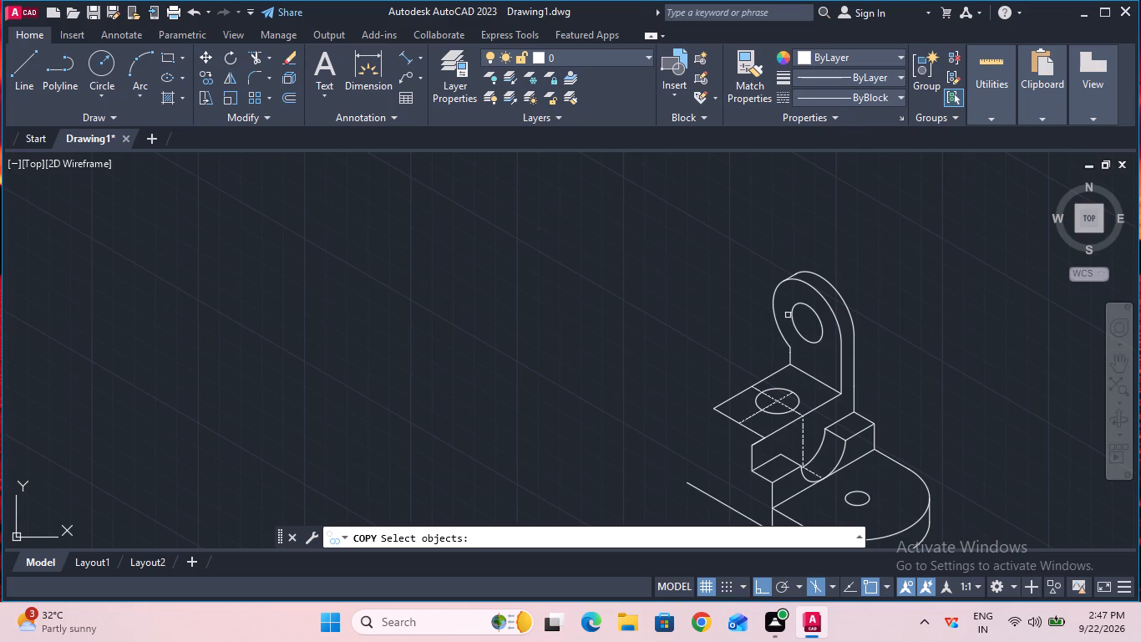
{"action": "left_click", "coordinate": [792, 316]}
{"action": "key", "text": "Return"}
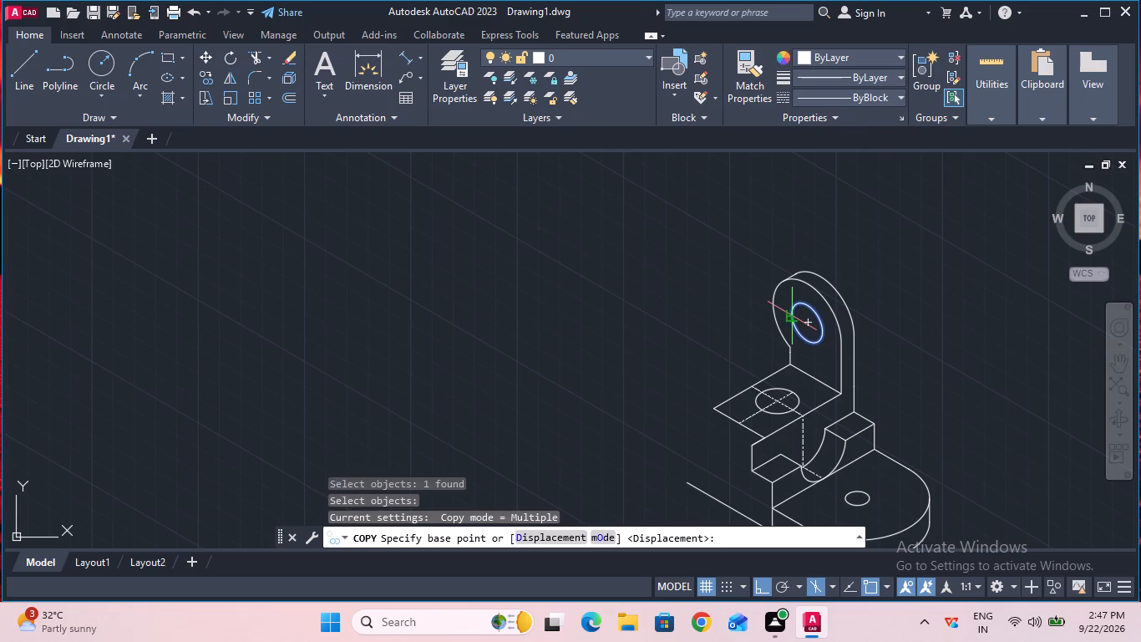
{"action": "left_click", "coordinate": [809, 322]}
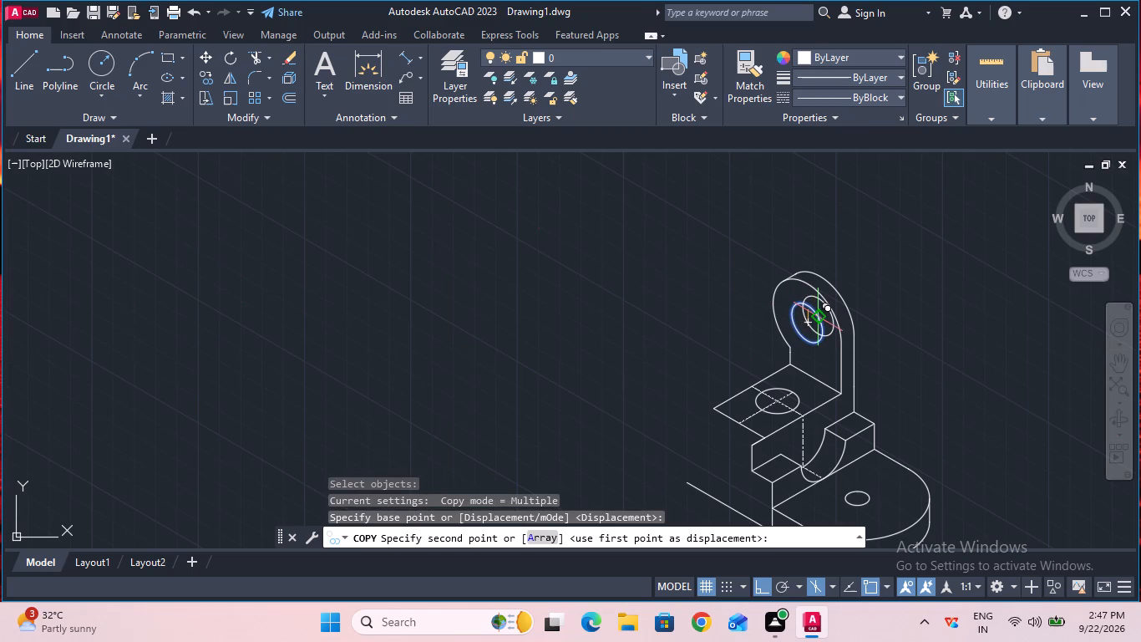
{"action": "key", "text": "F5"}
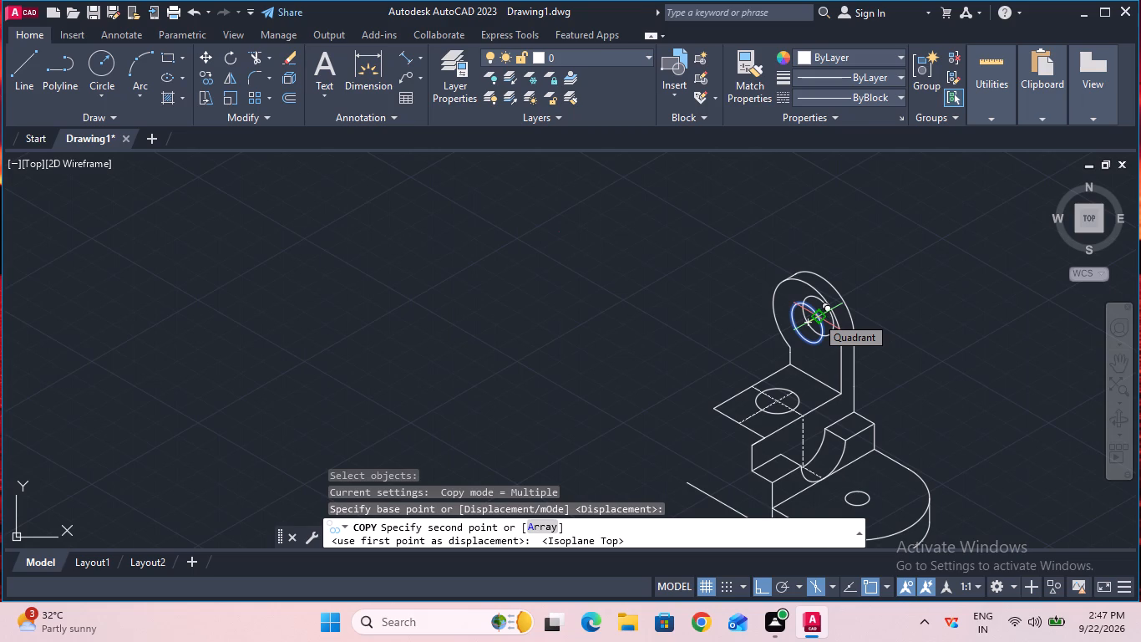
{"action": "type", "text": "7."}
{"action": "key", "text": "5"}
{"action": "key", "text": "Return"}
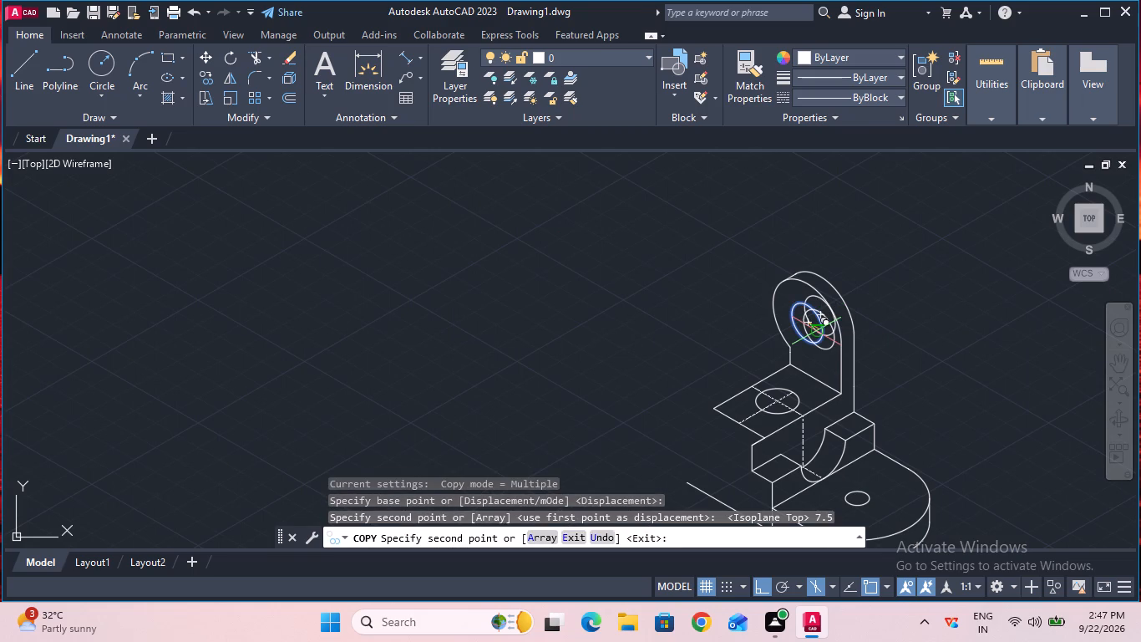
{"action": "key", "text": "Escape"}
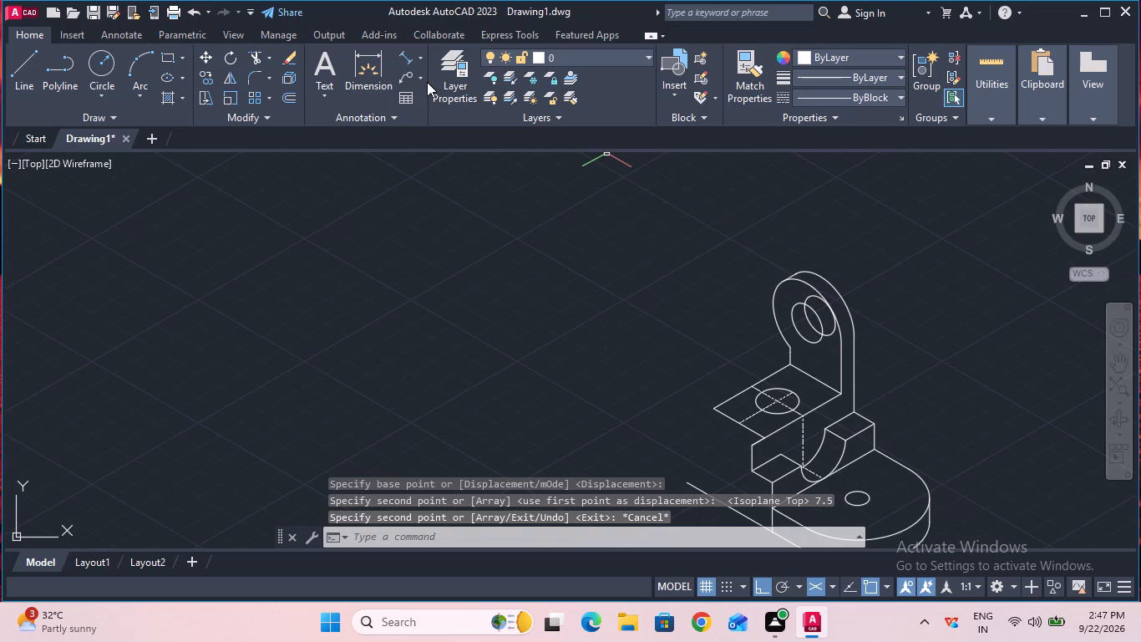
Trim the part of the copied rear hole circle that lies outside the front hole.
{"action": "left_click", "coordinate": [261, 55]}
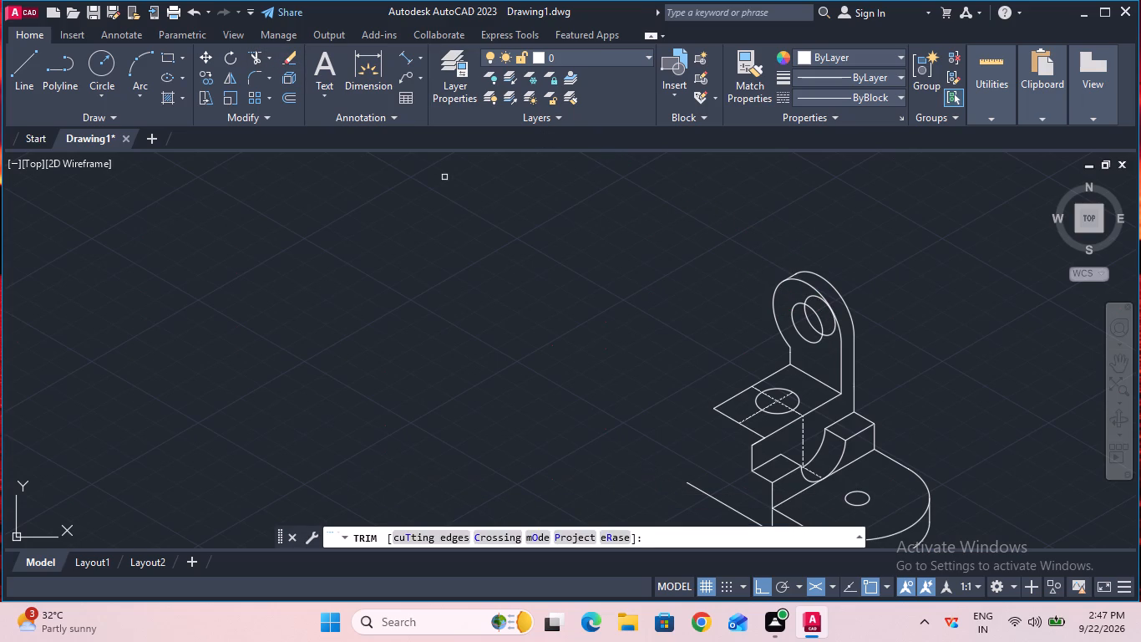
{"action": "left_click", "coordinate": [808, 301]}
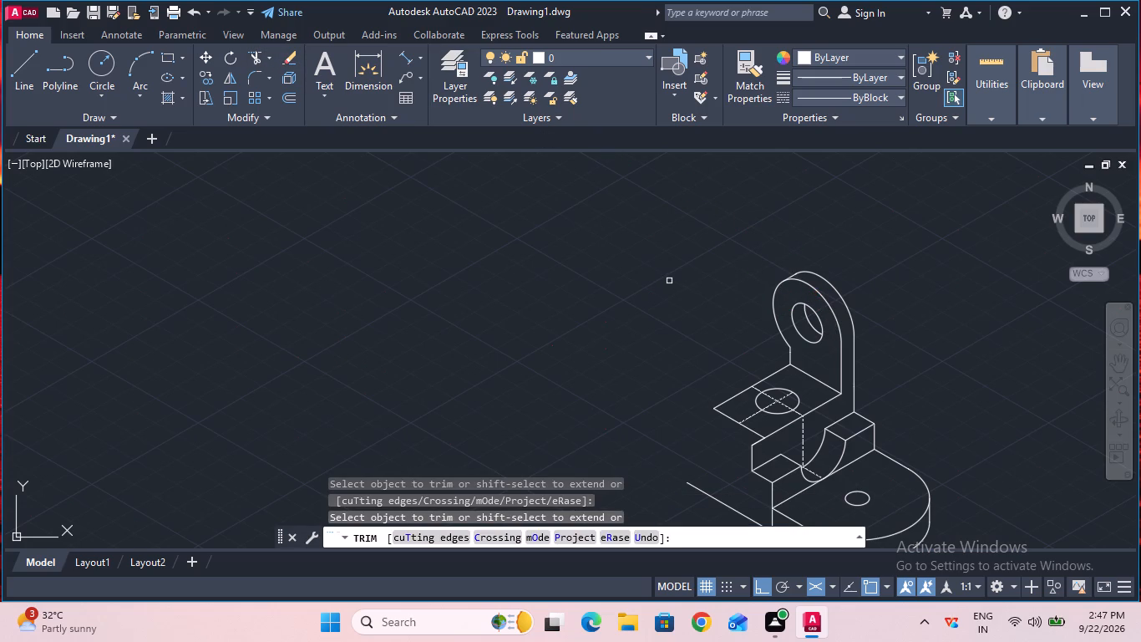
{"action": "key", "text": "Escape"}
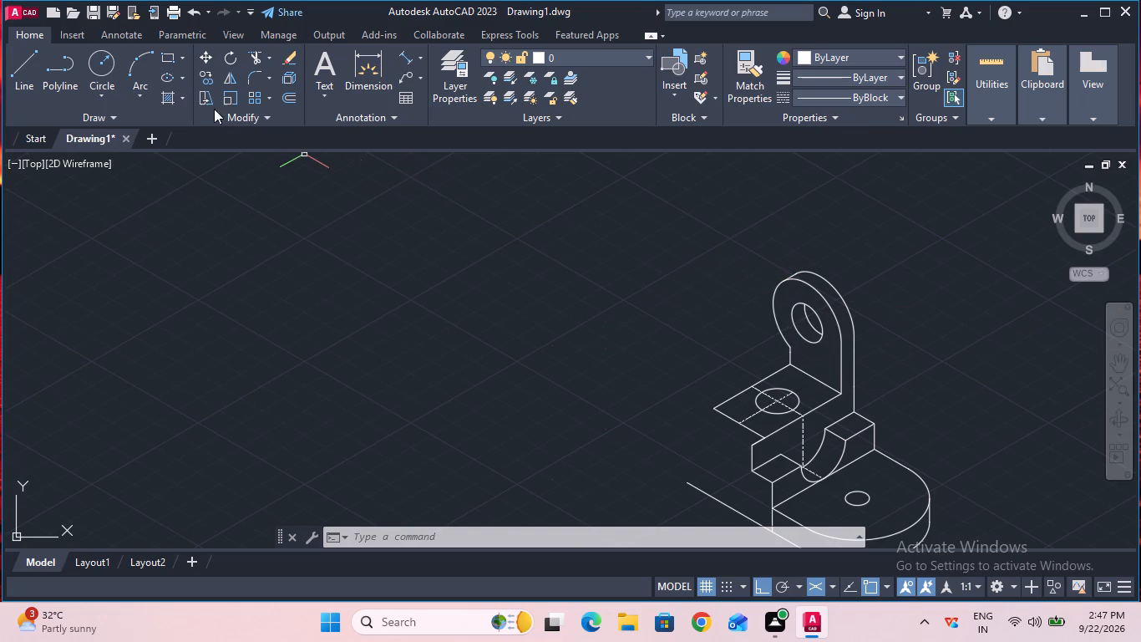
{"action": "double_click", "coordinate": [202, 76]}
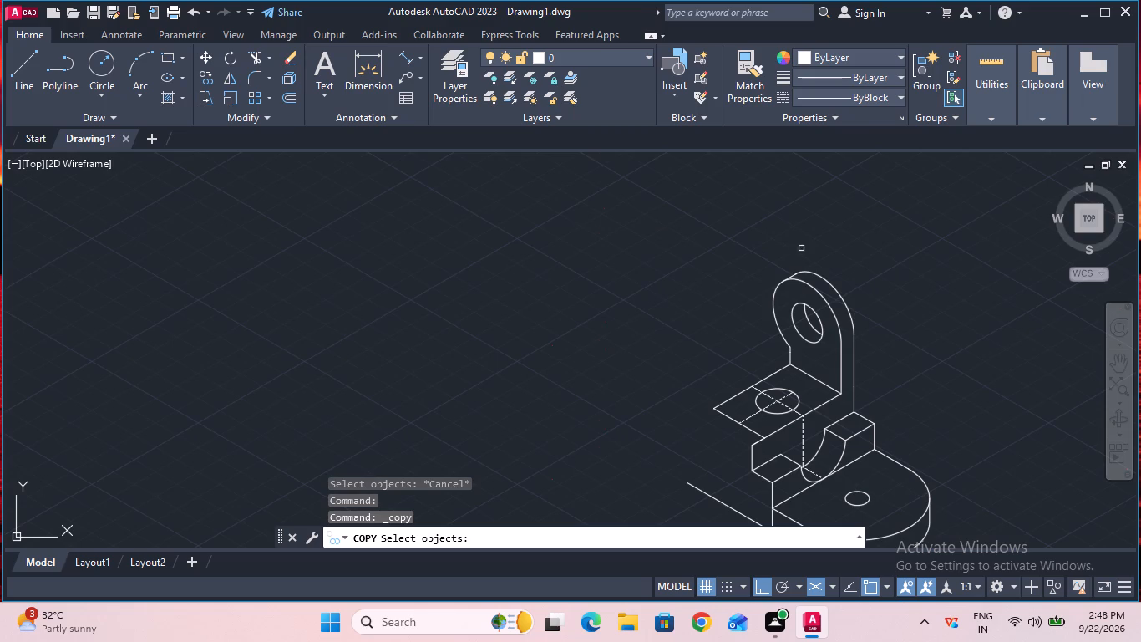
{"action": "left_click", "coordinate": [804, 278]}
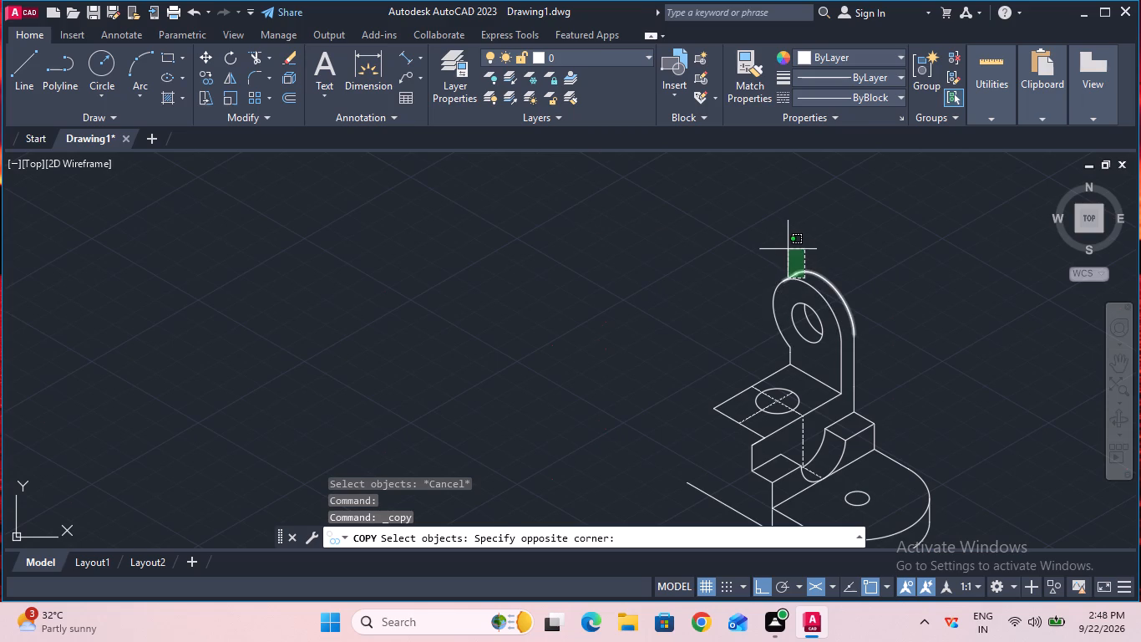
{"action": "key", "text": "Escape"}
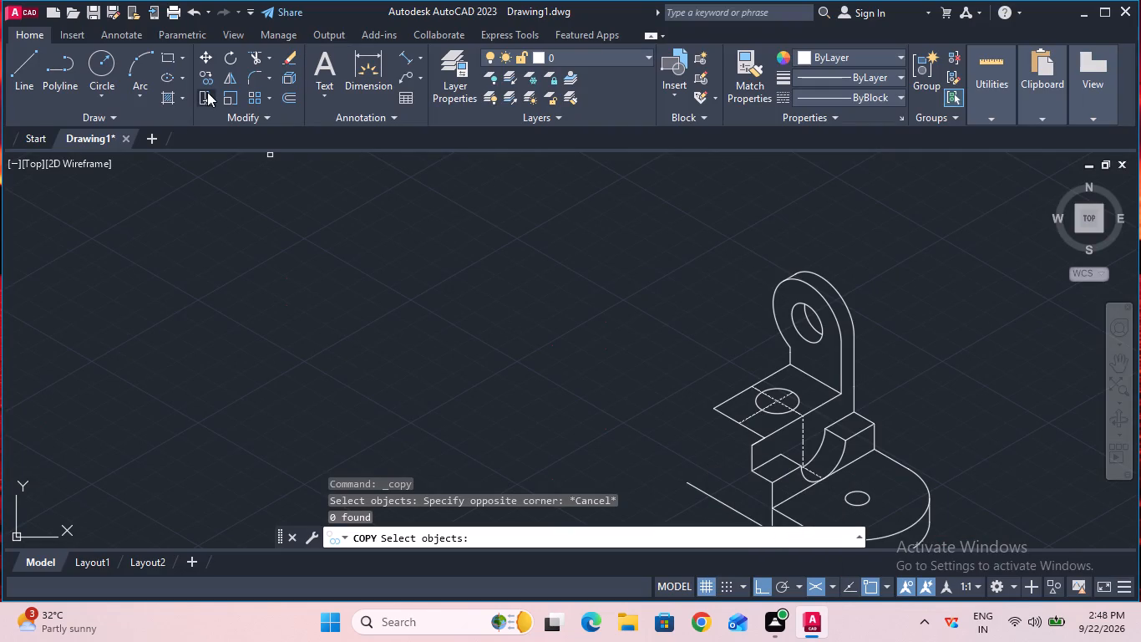
Copy the ear's front arc, its vertical edges and the hole circle 52.5 mm along the rear section towards its opposite side.
{"action": "double_click", "coordinate": [207, 81]}
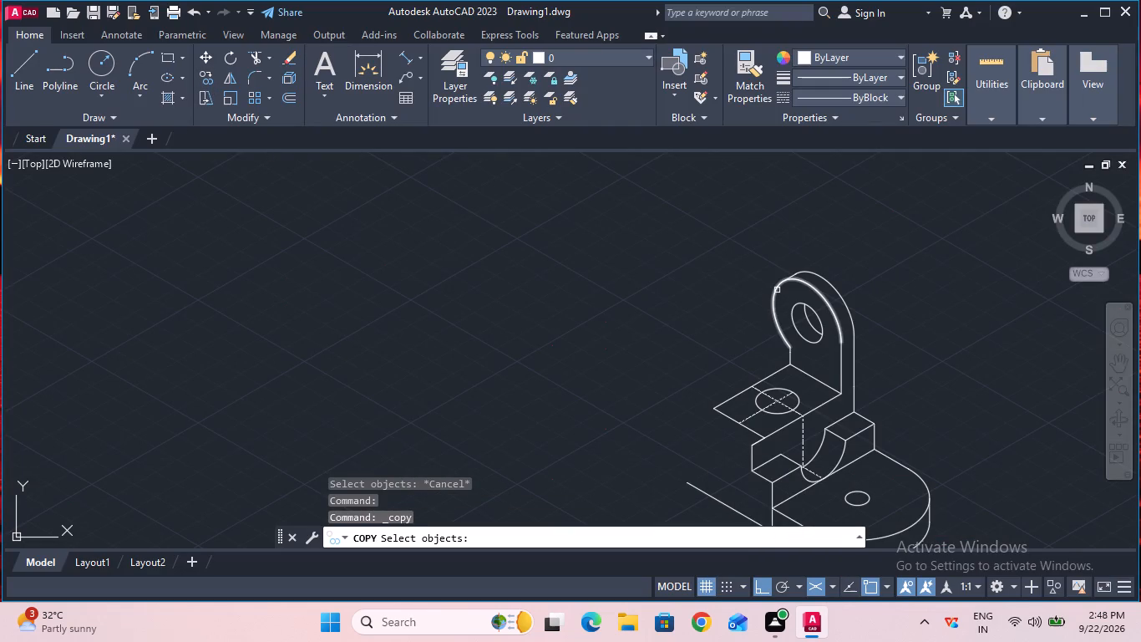
{"action": "left_click", "coordinate": [778, 290]}
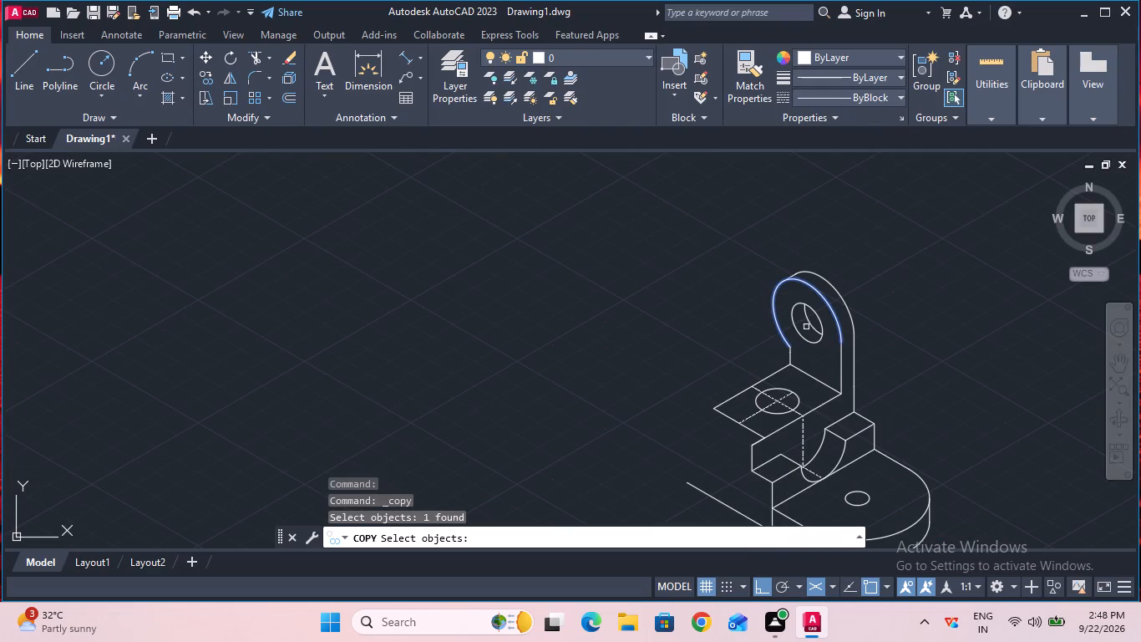
{"action": "left_click", "coordinate": [840, 364], "text": "shift"}
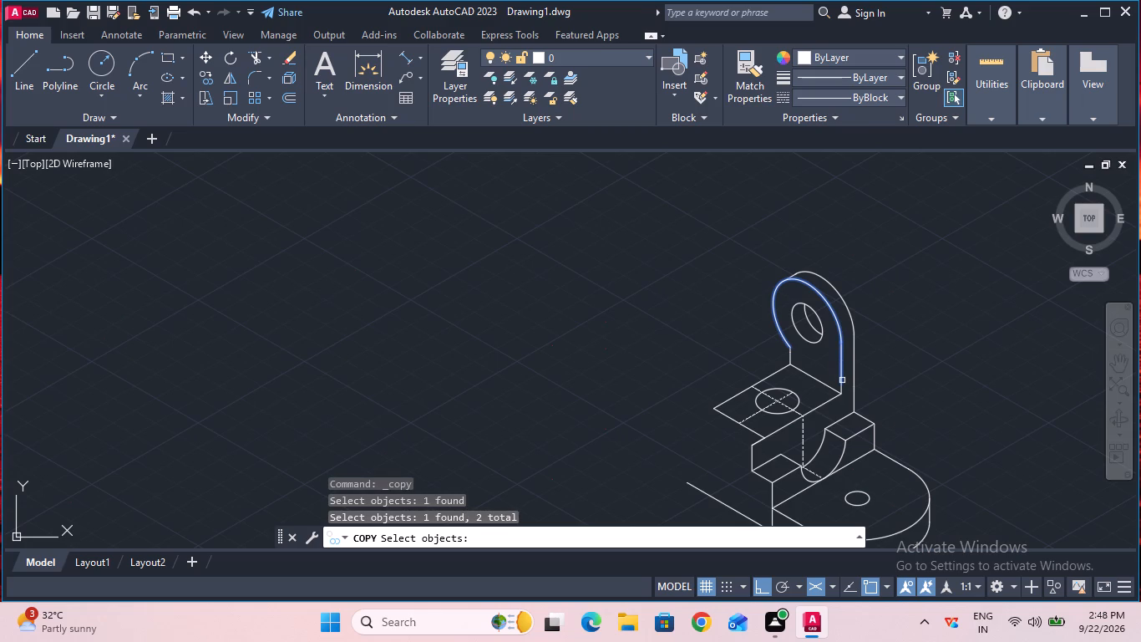
{"action": "left_click", "coordinate": [842, 387], "text": "shift"}
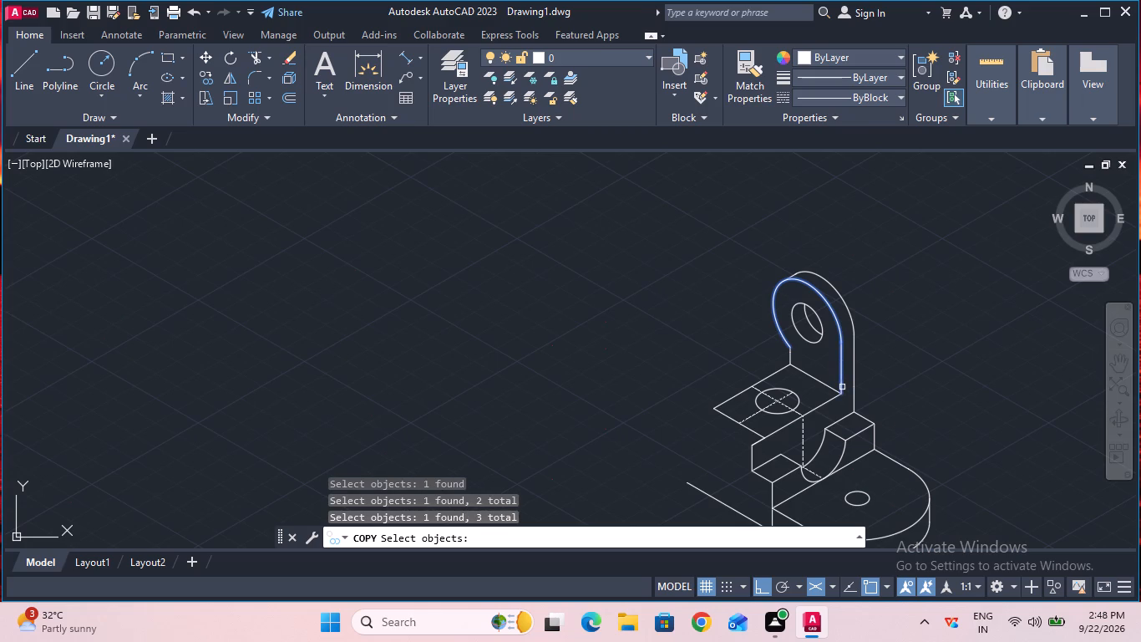
{"action": "left_click", "coordinate": [805, 336], "text": "shift"}
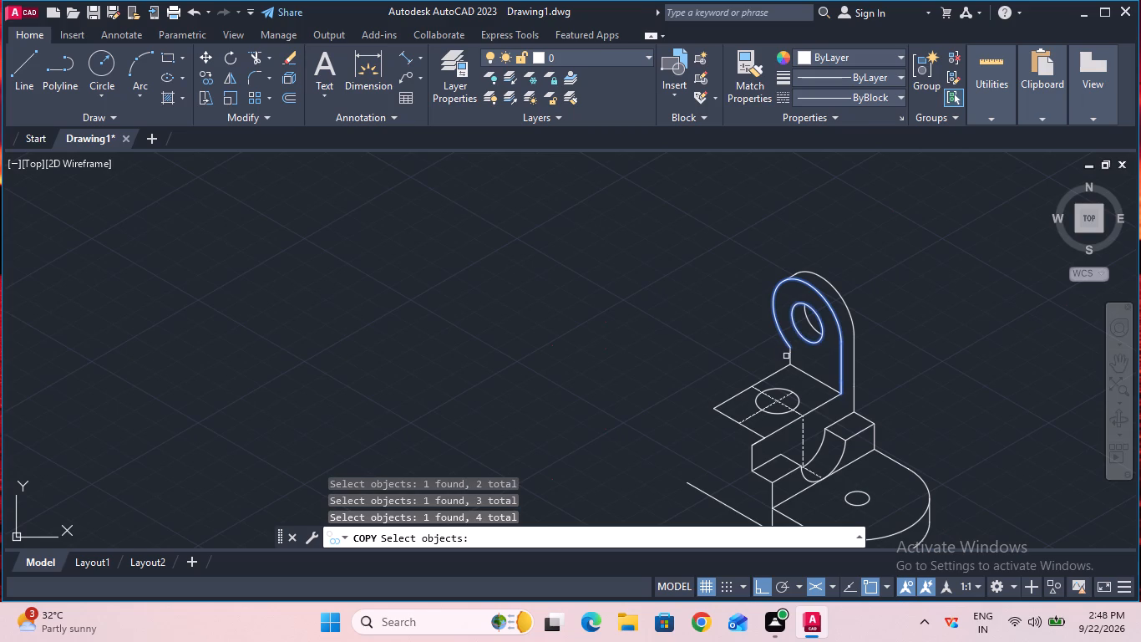
{"action": "left_click", "coordinate": [790, 356], "text": "shift"}
{"action": "key", "text": "Return"}
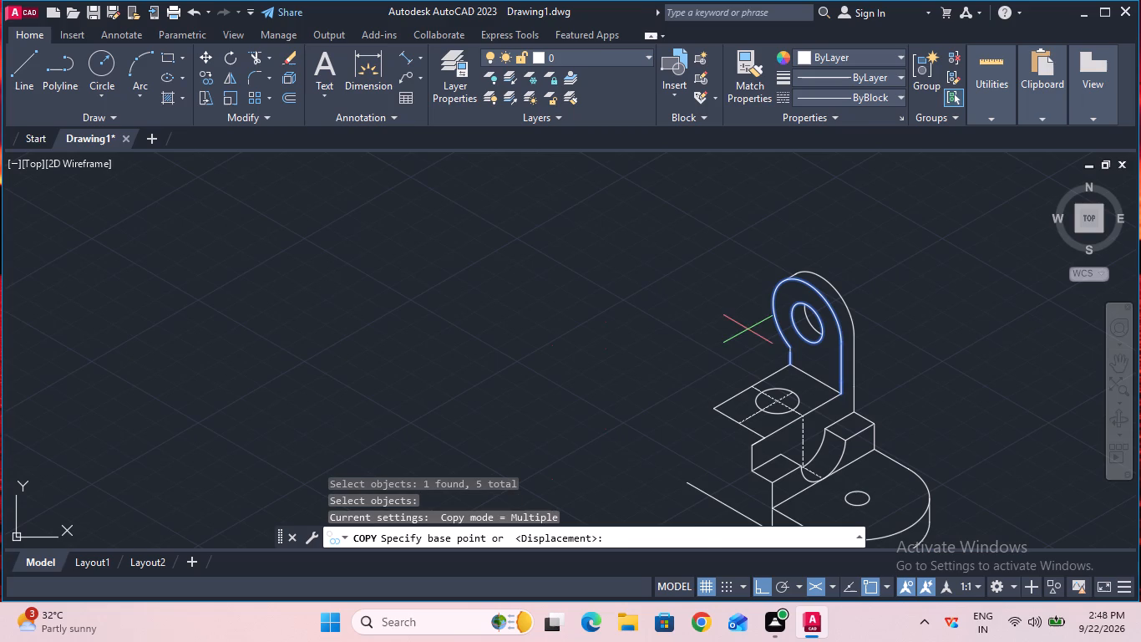
{"action": "left_click", "coordinate": [805, 328]}
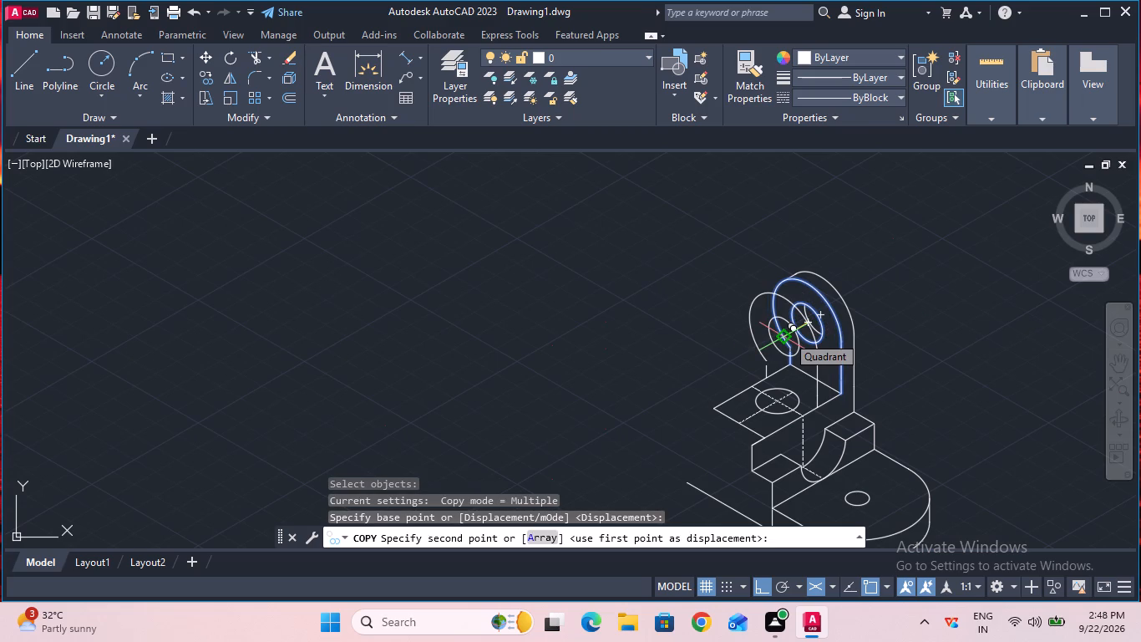
{"action": "type", "text": "52.5"}
{"action": "key", "text": "Return"}
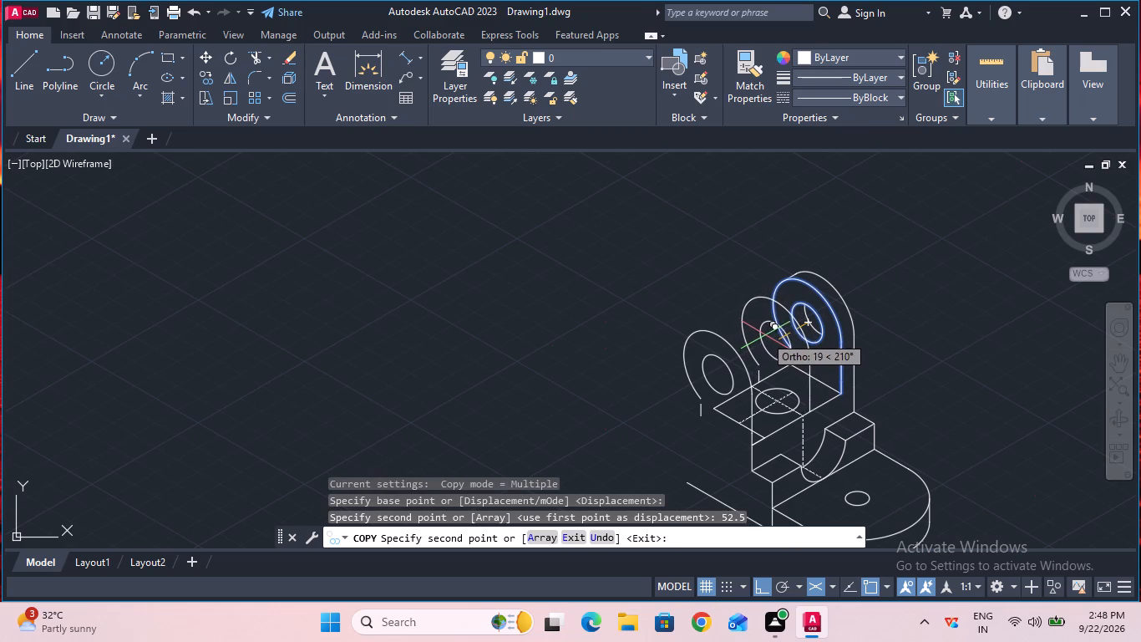
{"action": "key", "text": "Escape"}
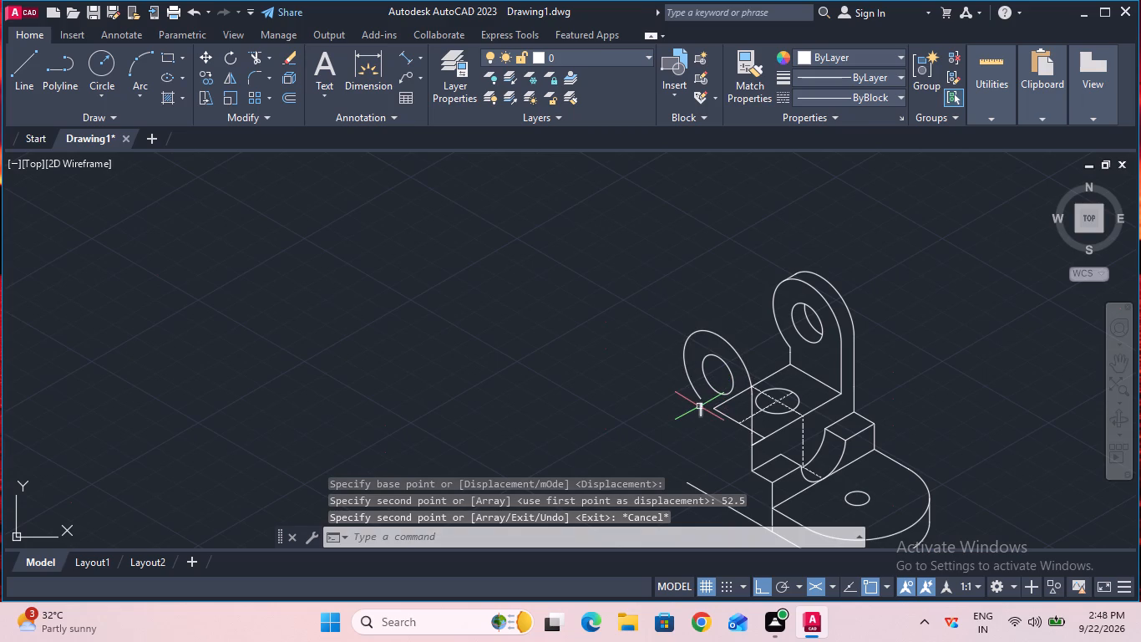
Extend the copied ear's short outer vertical edge up to the end of its rounded arc.
{"action": "scroll", "coordinate": [674, 414], "scroll_direction": "up", "scroll_amount": 2, "text": "ctrl"}
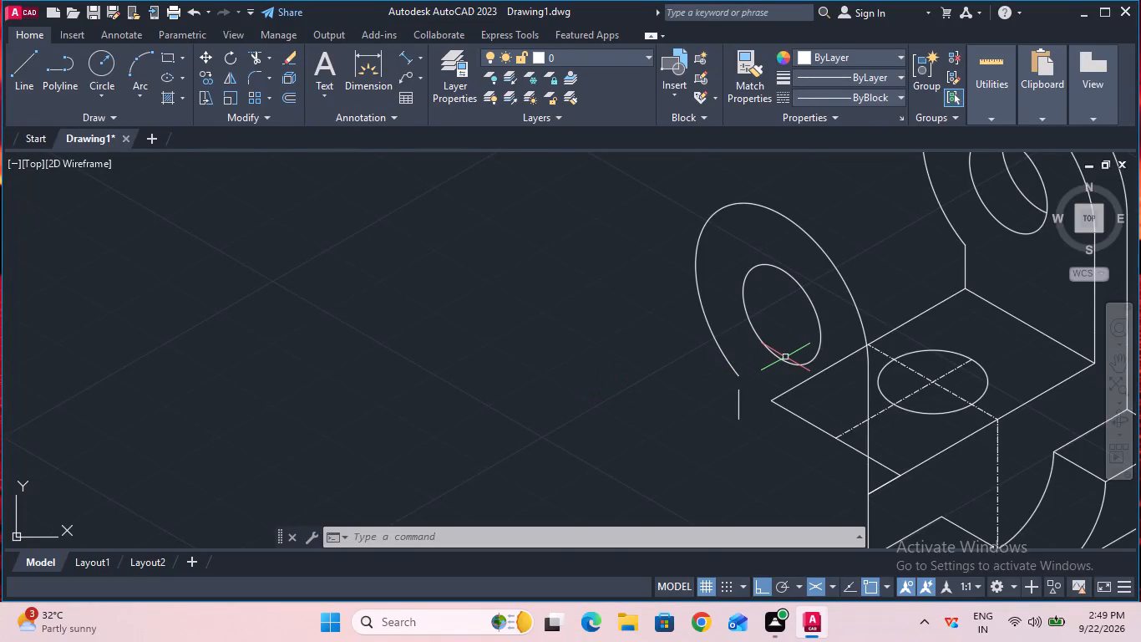
{"action": "scroll", "coordinate": [965, 281], "scroll_direction": "down", "scroll_amount": 2, "text": "ctrl"}
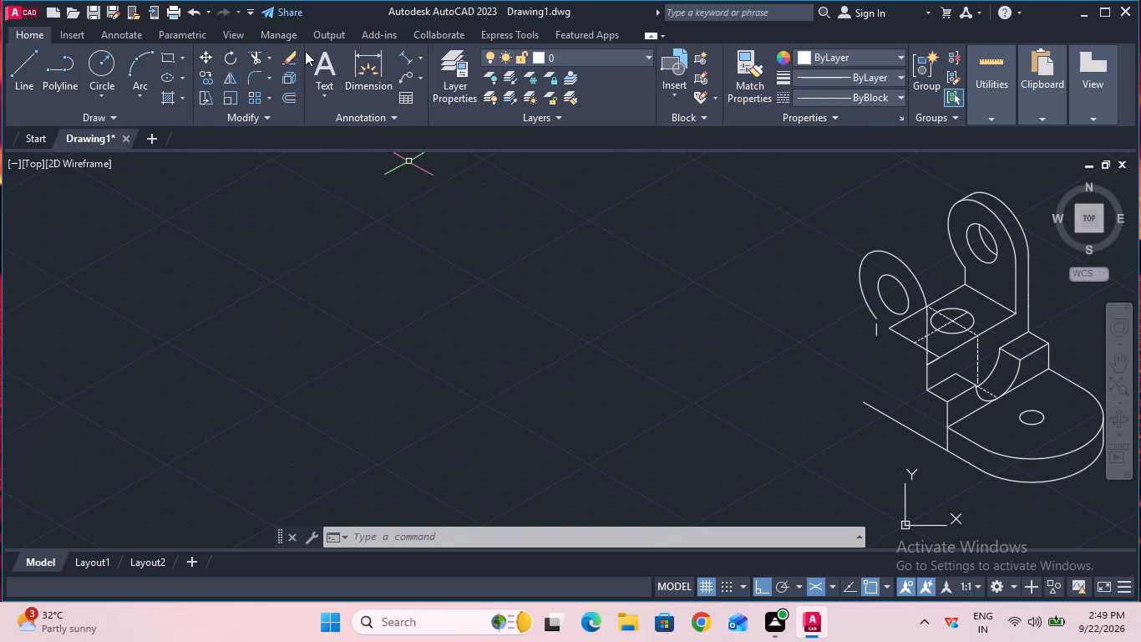
{"action": "double_click", "coordinate": [271, 50]}
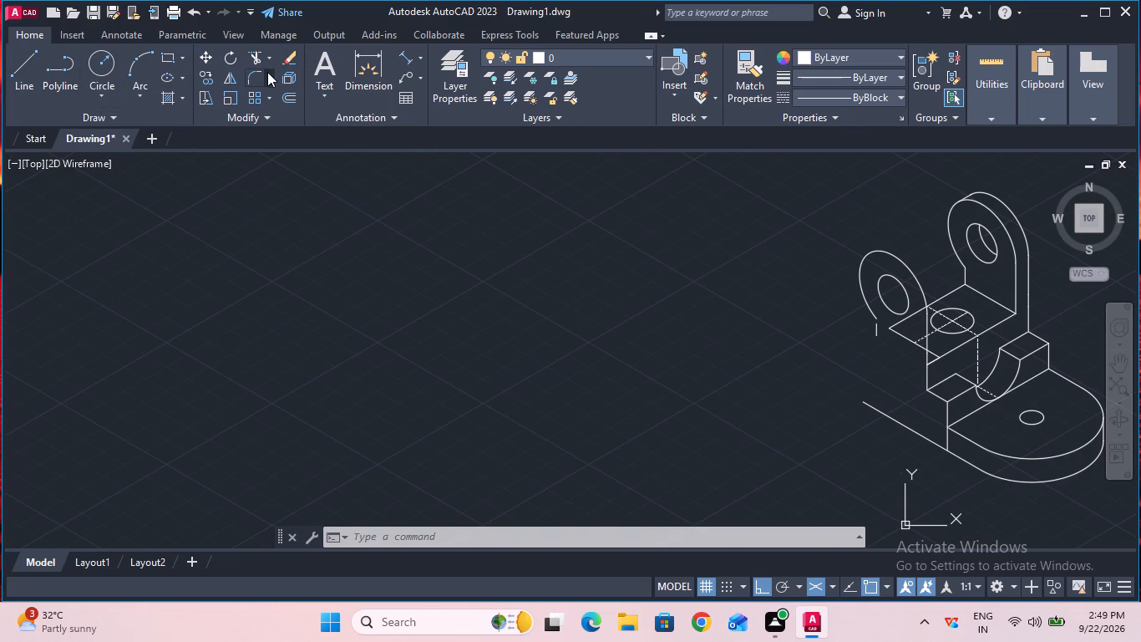
{"action": "left_click", "coordinate": [266, 57]}
{"action": "double_click", "coordinate": [274, 112]}
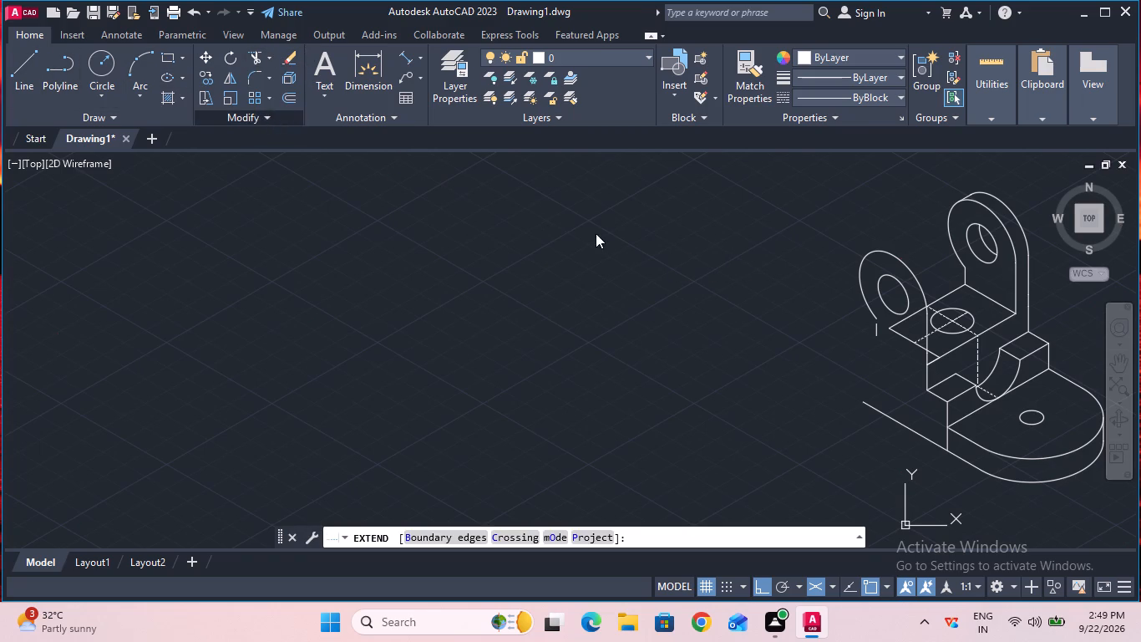
{"action": "left_click", "coordinate": [877, 328]}
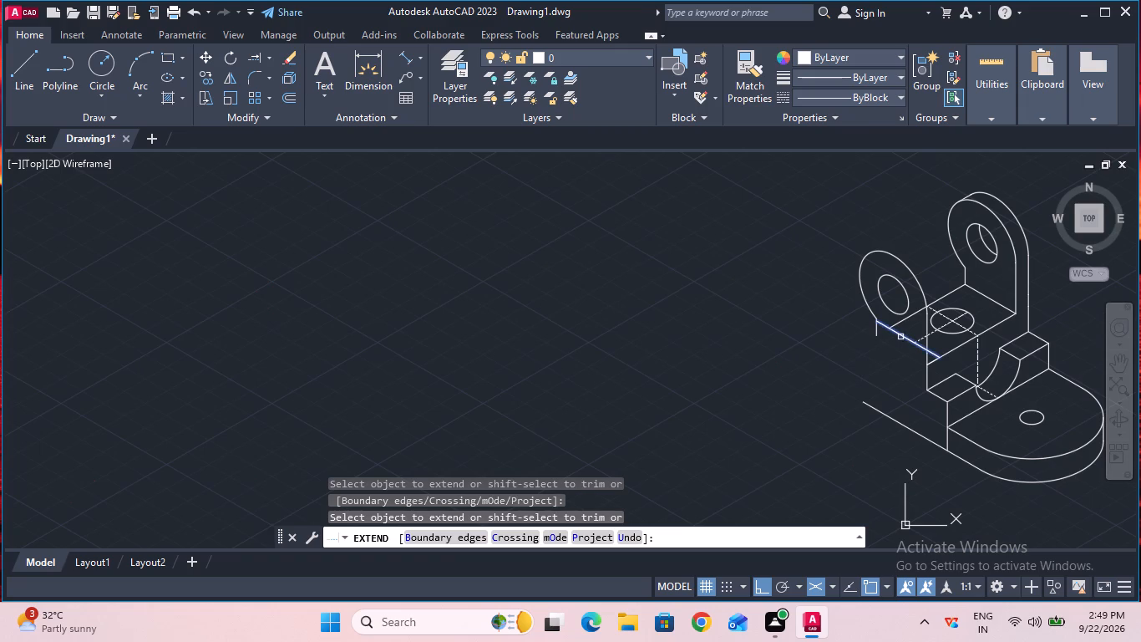
{"action": "key", "text": "Escape"}
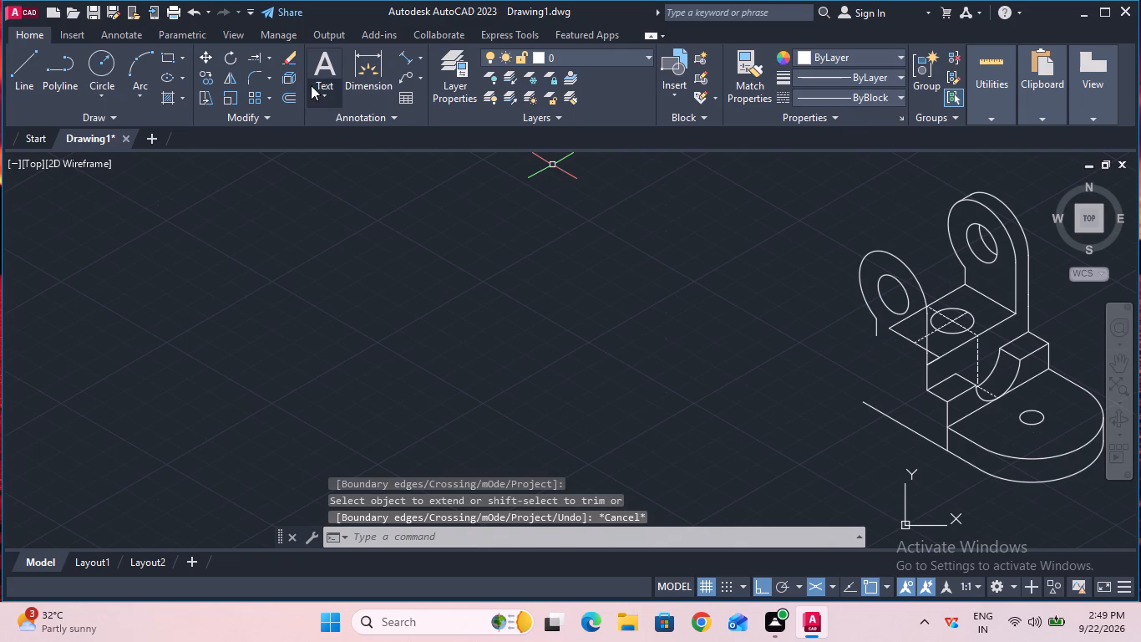
Trim the rear section's top-face edges and centre line where the copied ear's front face hides them.
{"action": "left_click", "coordinate": [271, 60]}
{"action": "double_click", "coordinate": [273, 78]}
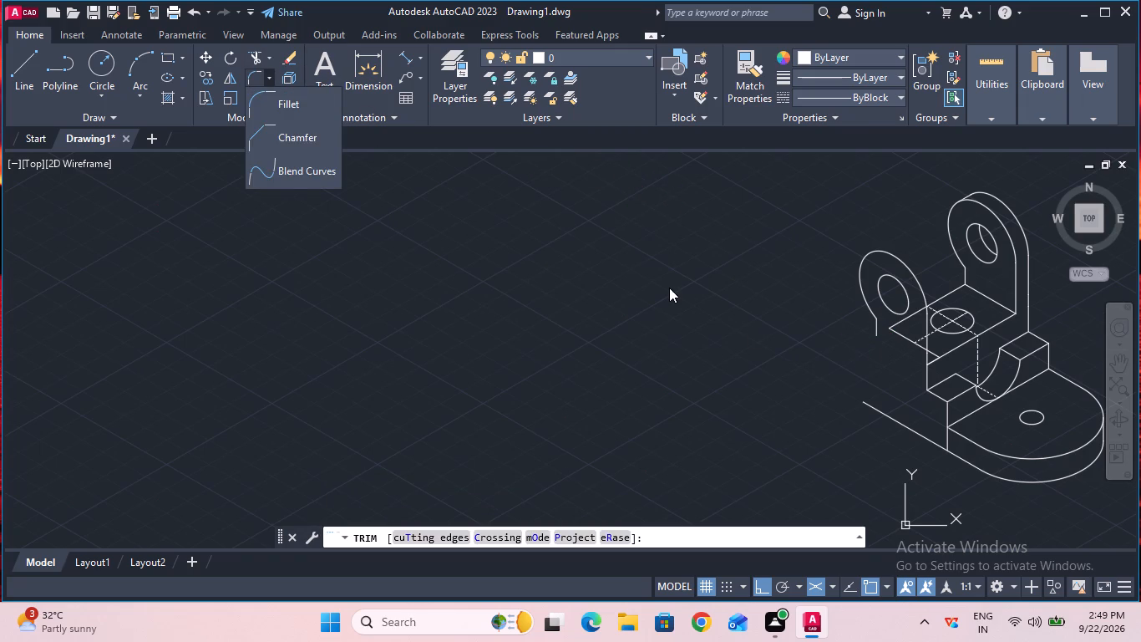
{"action": "double_click", "coordinate": [255, 60]}
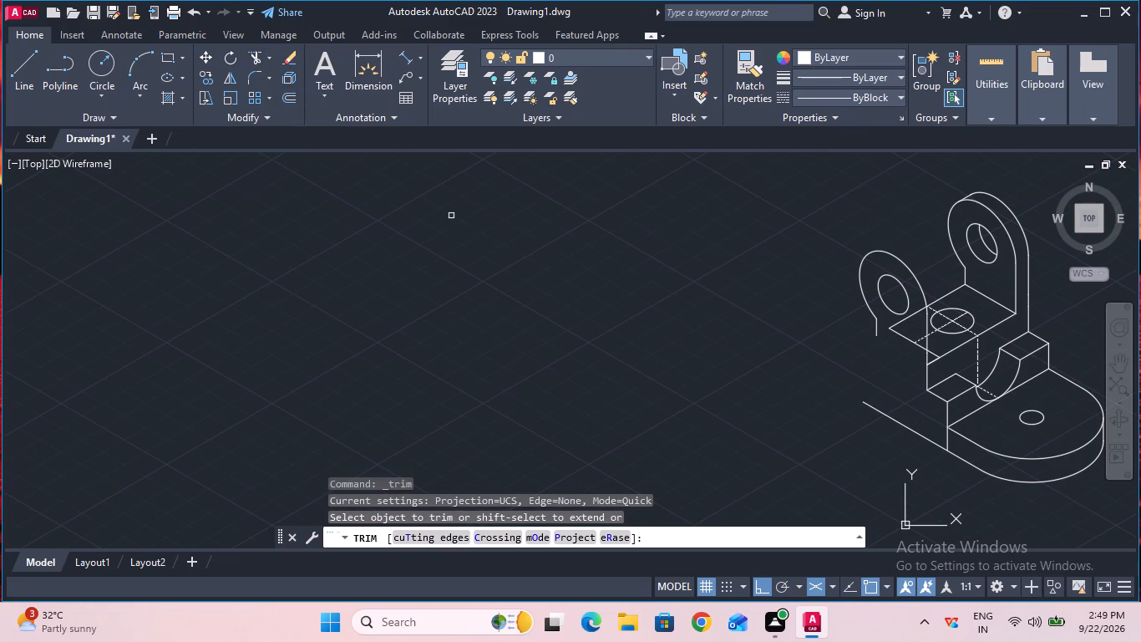
{"action": "left_click", "coordinate": [907, 338]}
{"action": "left_click", "coordinate": [895, 326]}
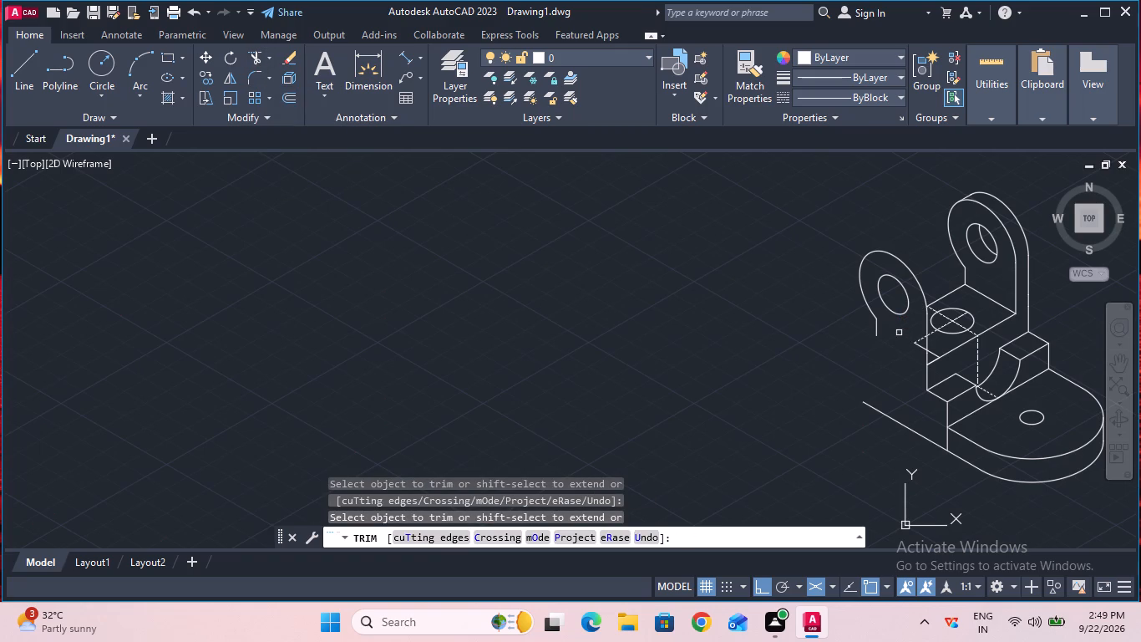
{"action": "left_click", "coordinate": [918, 341]}
{"action": "left_click", "coordinate": [915, 343]}
{"action": "key", "text": "Escape"}
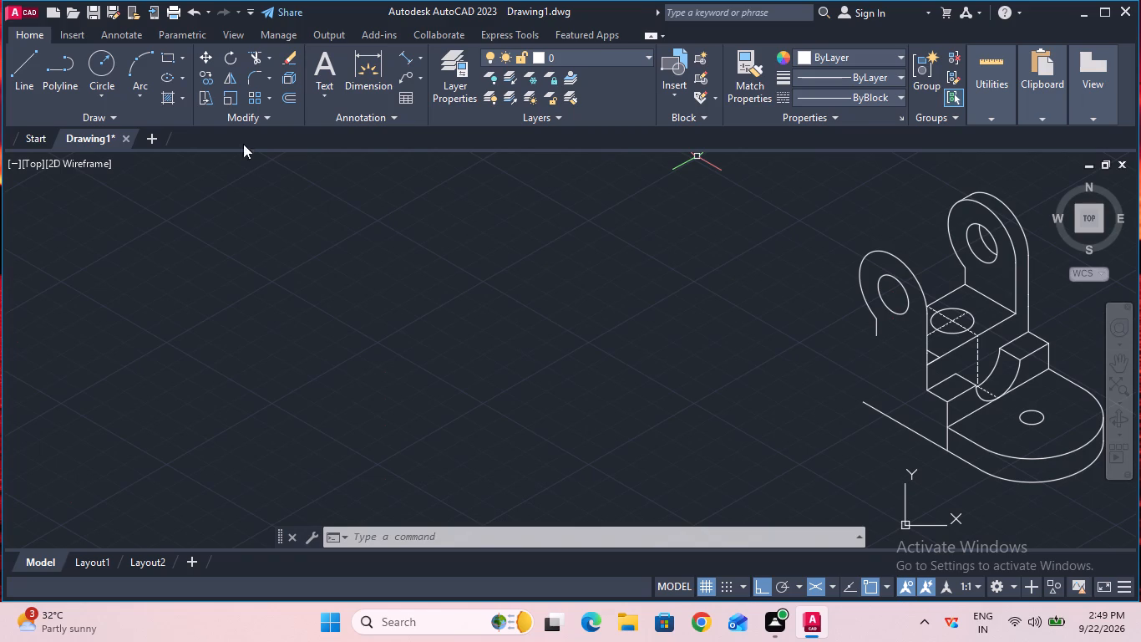
Copy the complete ear's back outline arcs, outer vertical edge and inner hole arc 52.5 mm along the rear section onto the copied ear.
{"action": "left_click", "coordinate": [209, 82]}
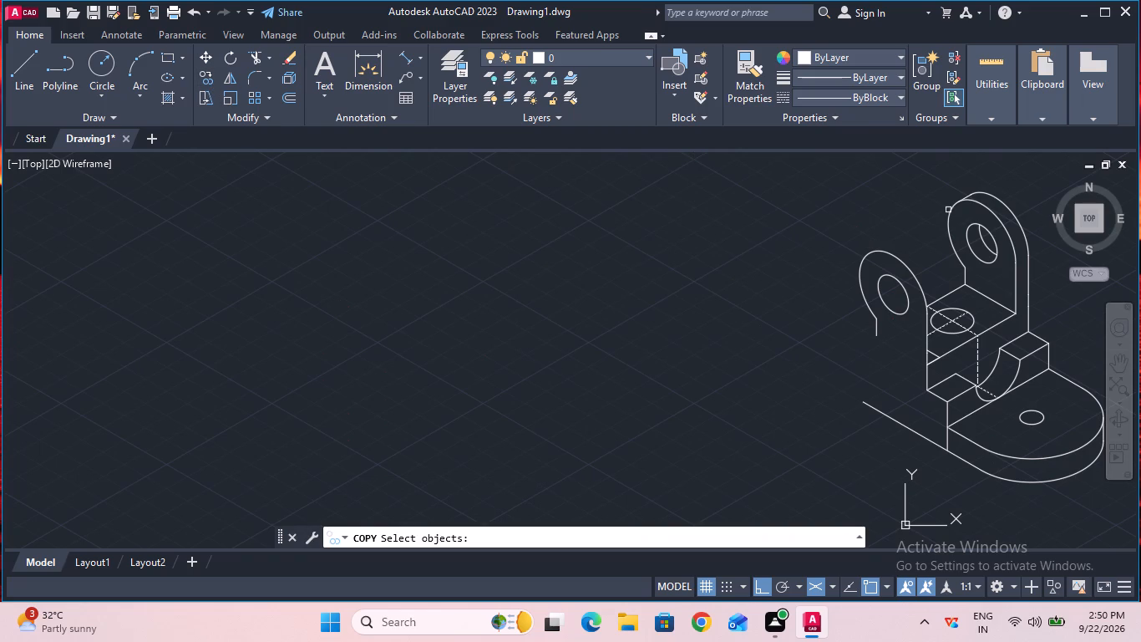
{"action": "left_click", "coordinate": [994, 195]}
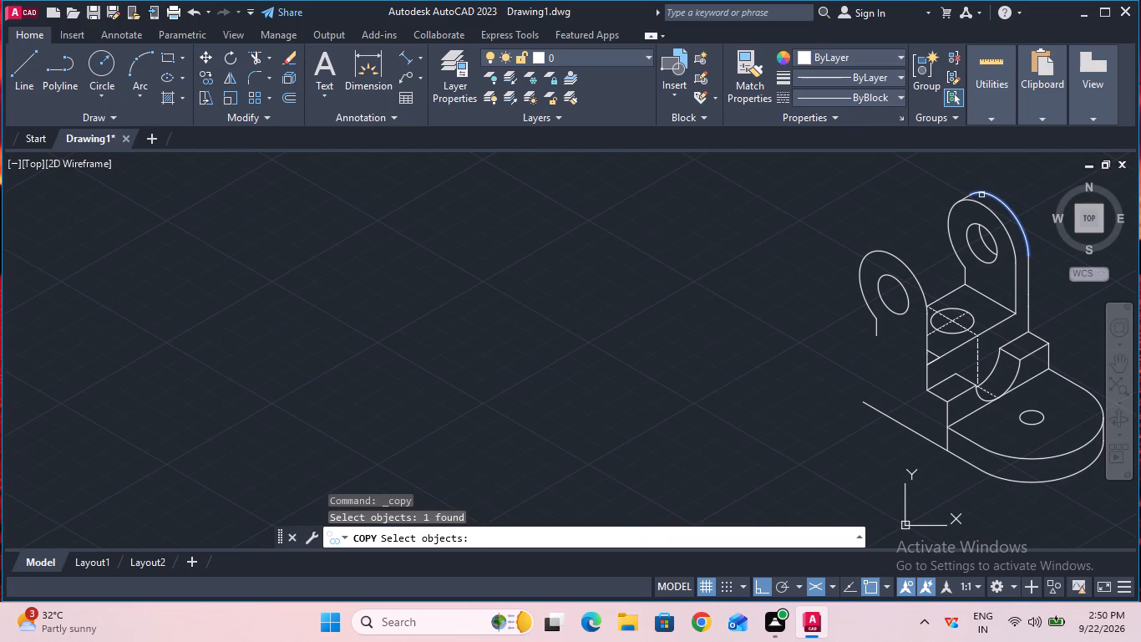
{"action": "left_click", "coordinate": [971, 195], "text": "shift"}
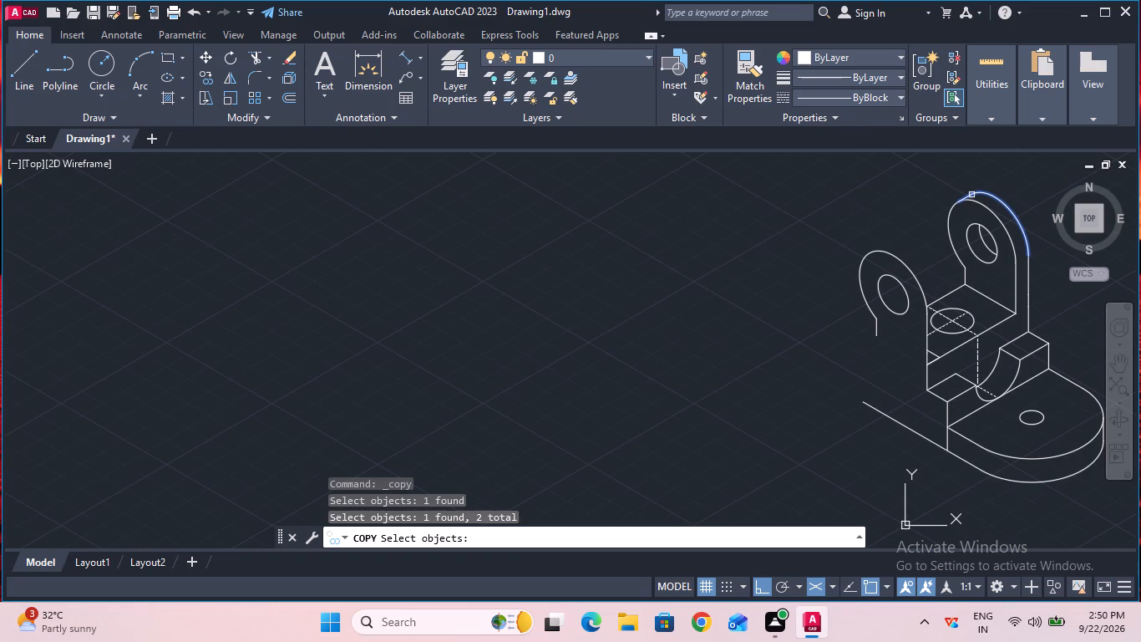
{"action": "left_click", "coordinate": [1029, 274], "text": "shift"}
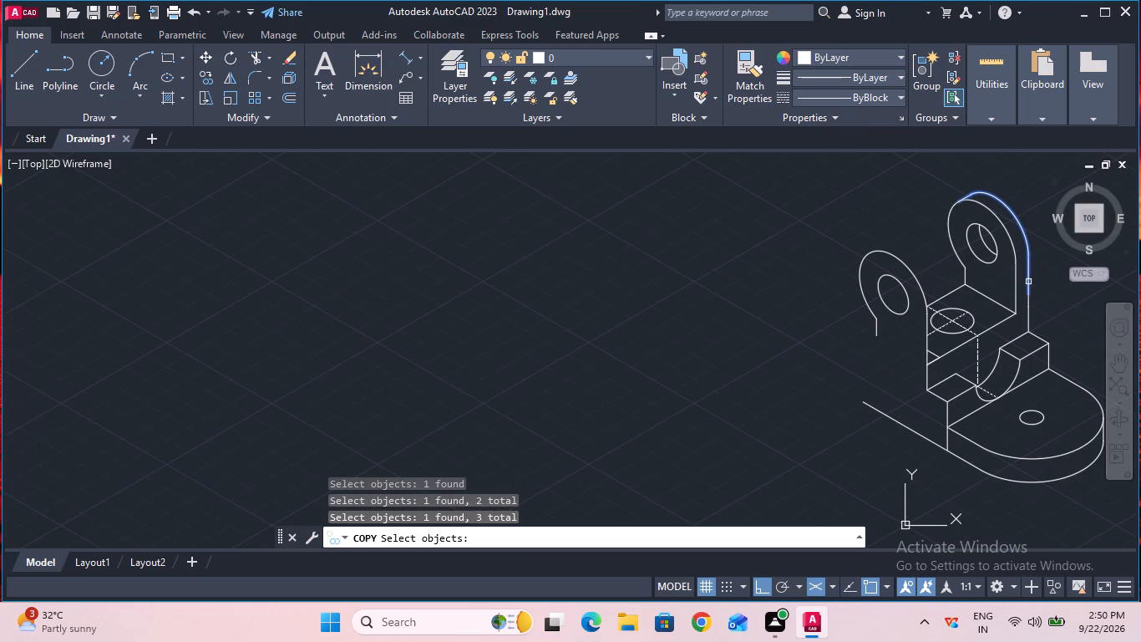
{"action": "left_click", "coordinate": [1028, 299], "text": "shift"}
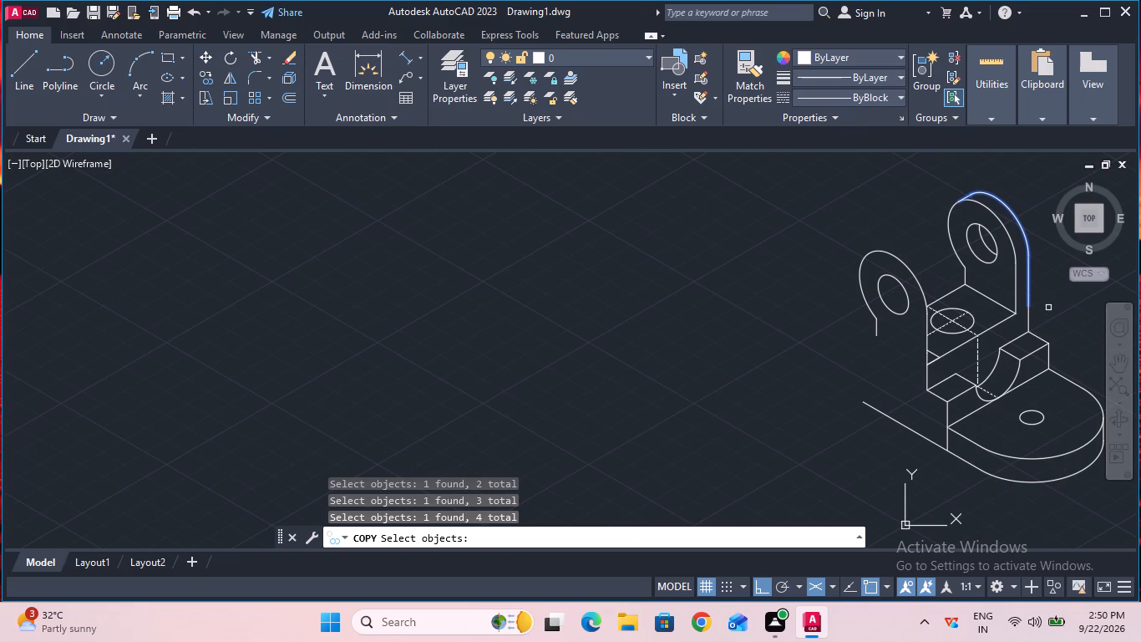
{"action": "left_click", "coordinate": [981, 241], "text": "shift"}
{"action": "key", "text": "Return"}
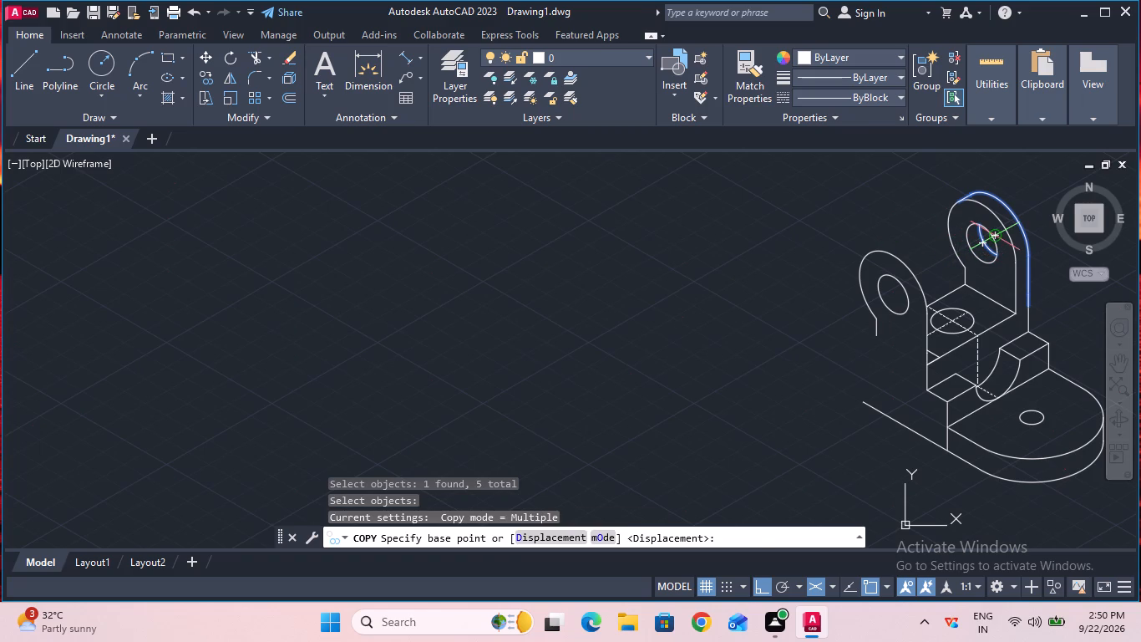
{"action": "left_click", "coordinate": [999, 237]}
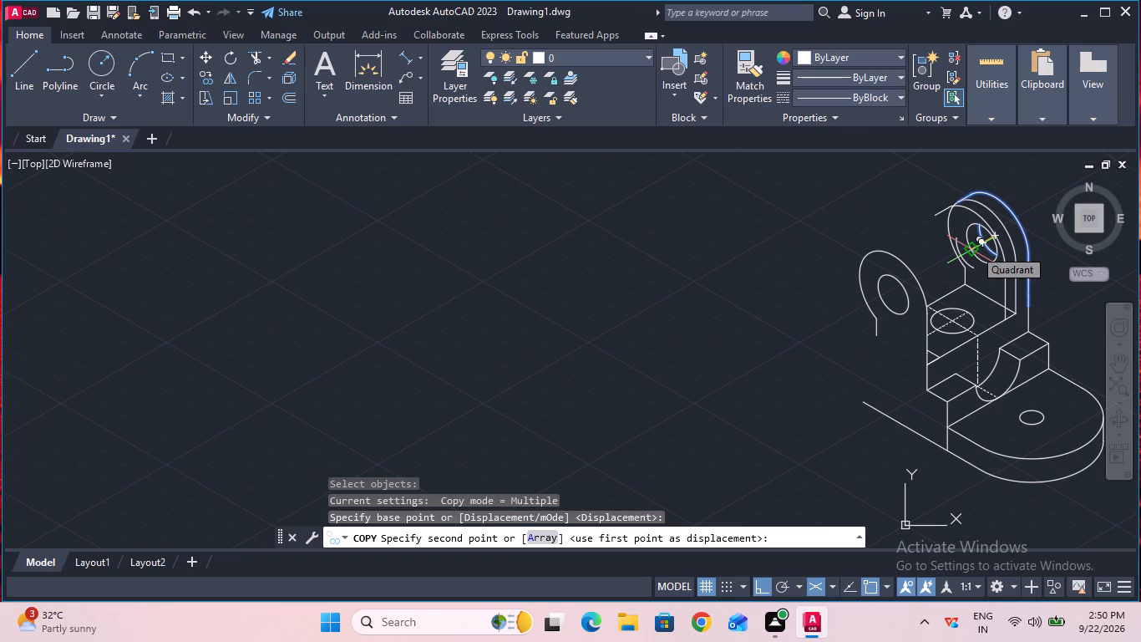
{"action": "type", "text": "52.5"}
{"action": "key", "text": "Return"}
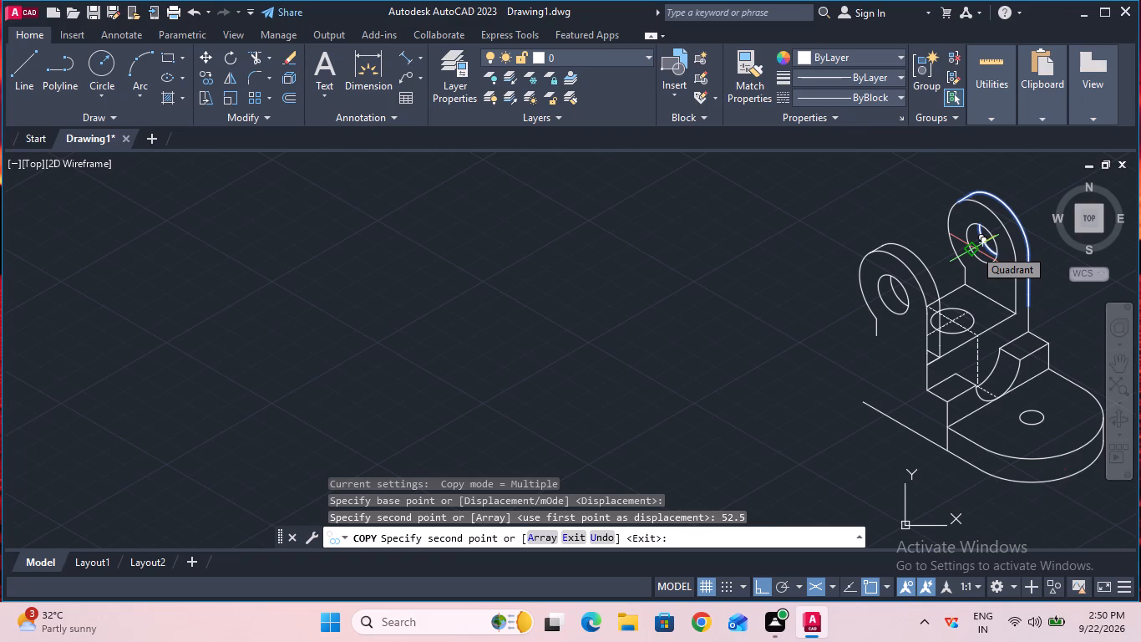
{"action": "key", "text": "Escape"}
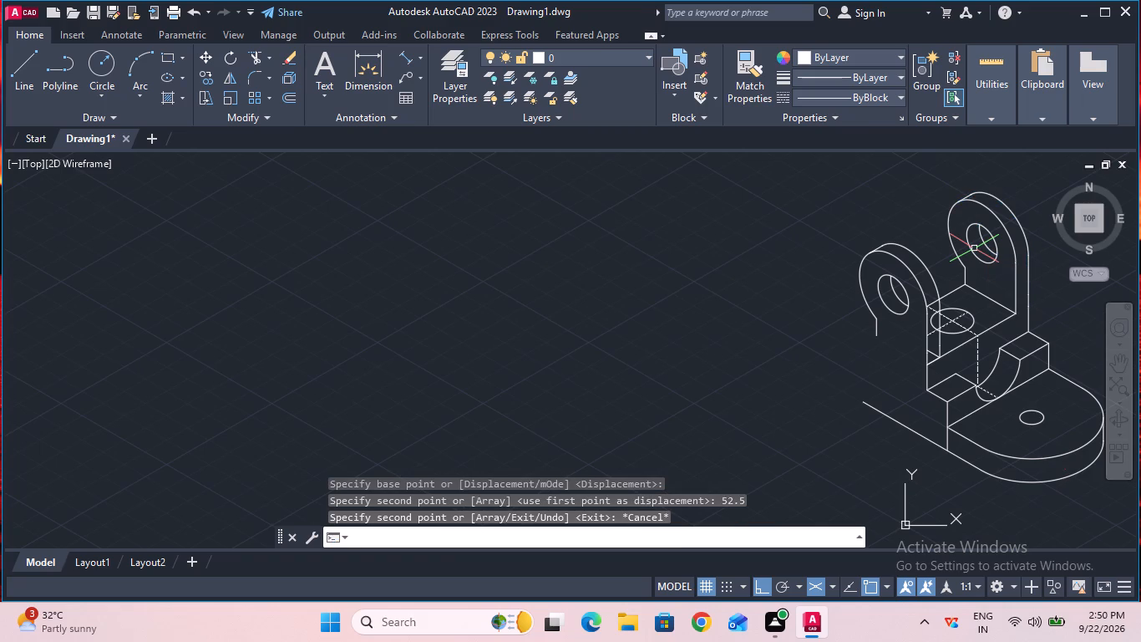
Trim the rear section's top edge, dashed centre lines and hole circle where they cross the copied ear's thickness.
{"action": "scroll", "coordinate": [914, 320], "scroll_direction": "up", "scroll_amount": 1, "text": "ctrl"}
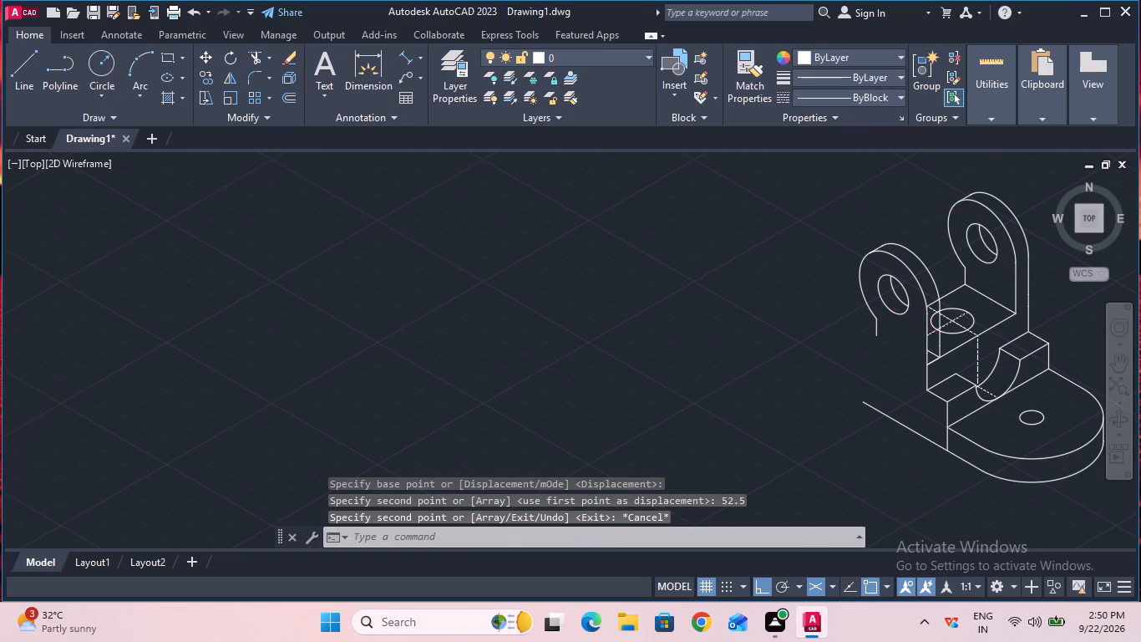
{"action": "scroll", "coordinate": [914, 320], "scroll_direction": "up", "scroll_amount": 2, "text": "ctrl"}
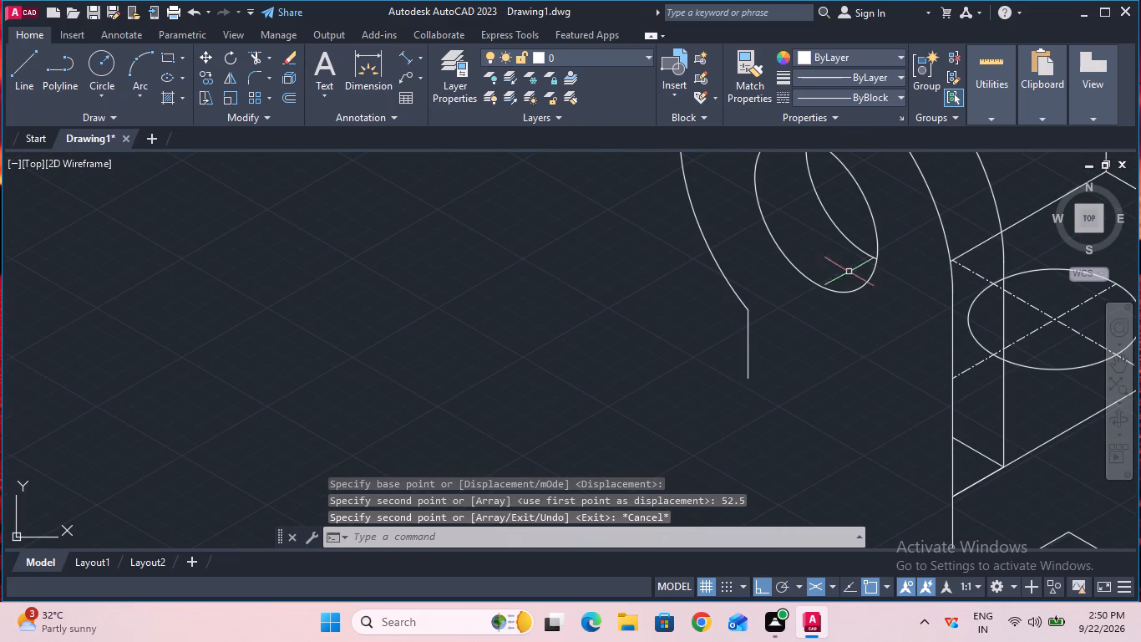
{"action": "double_click", "coordinate": [251, 49]}
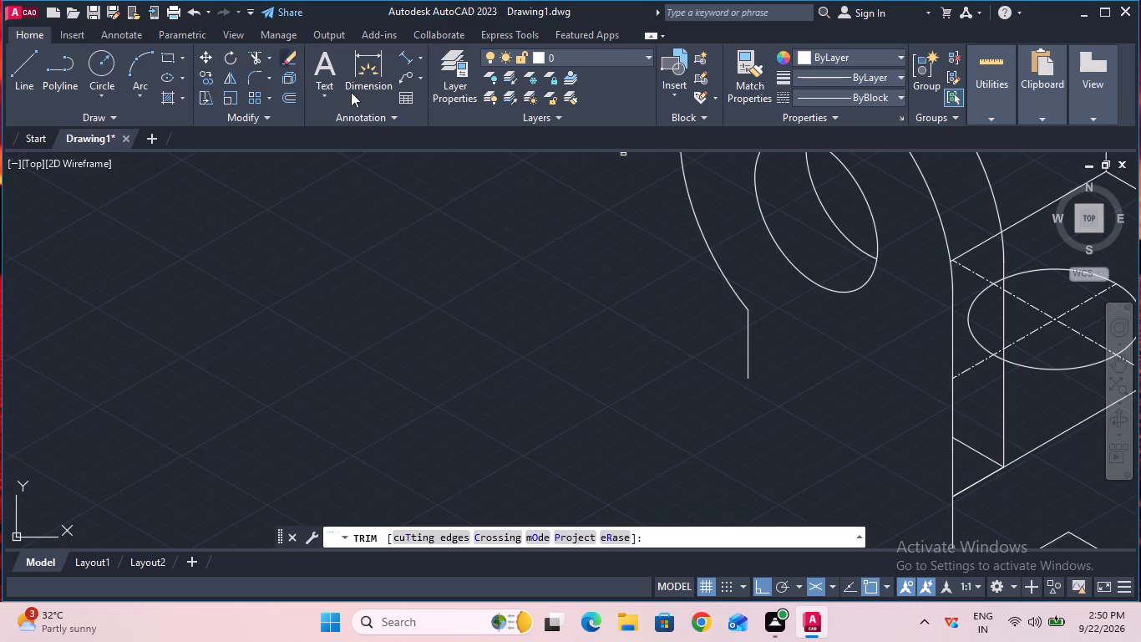
{"action": "left_click", "coordinate": [976, 250]}
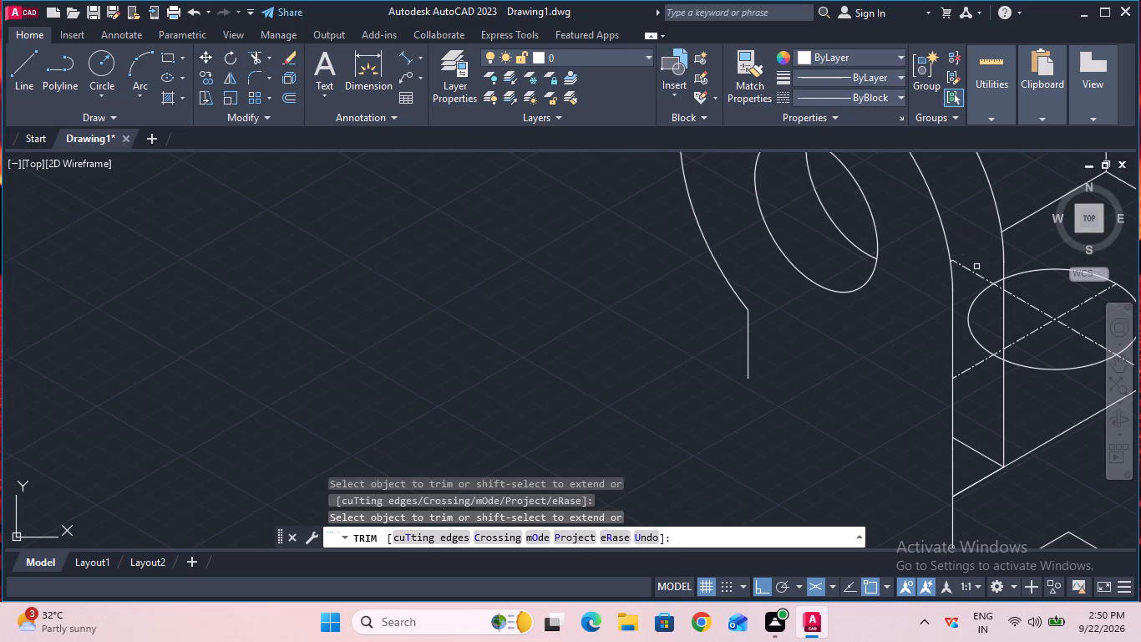
{"action": "left_click", "coordinate": [976, 273]}
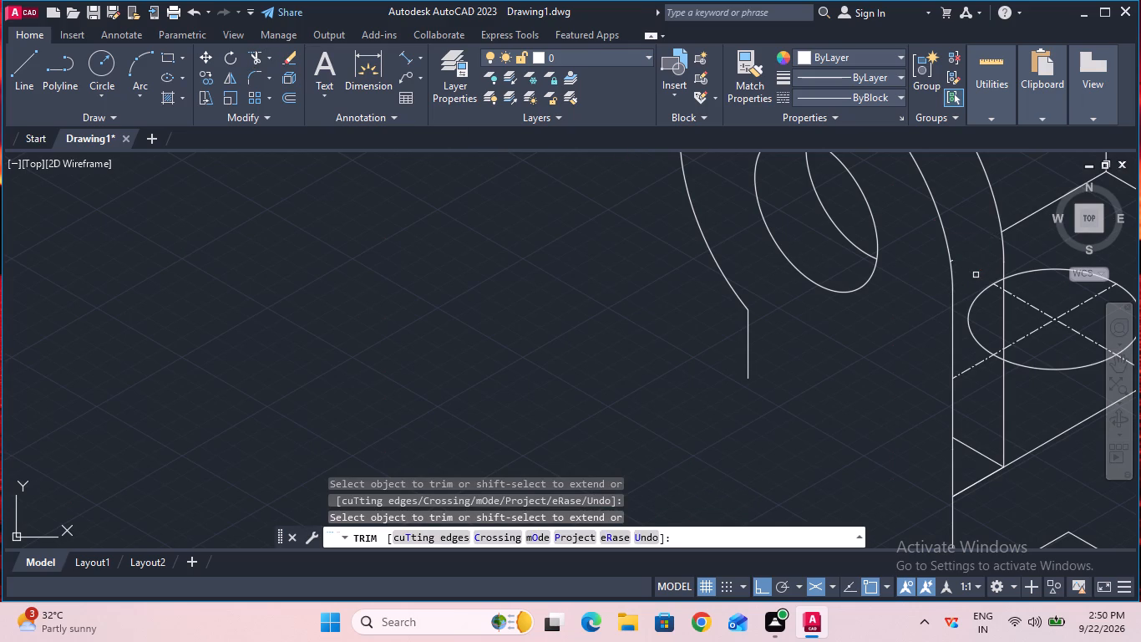
{"action": "left_click", "coordinate": [978, 297]}
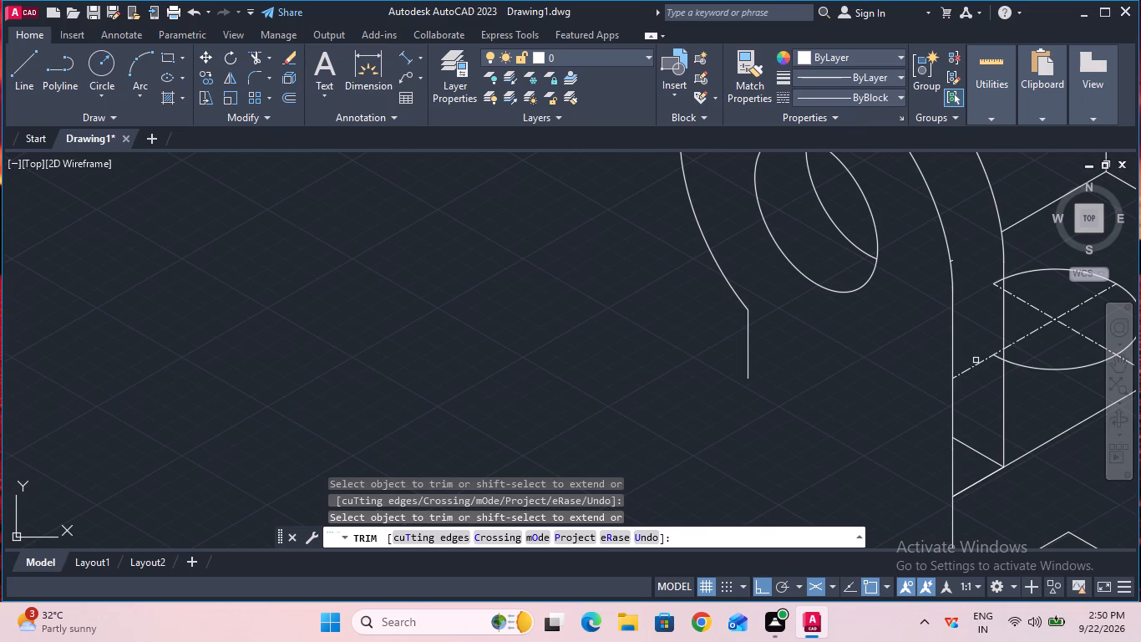
{"action": "double_click", "coordinate": [975, 369]}
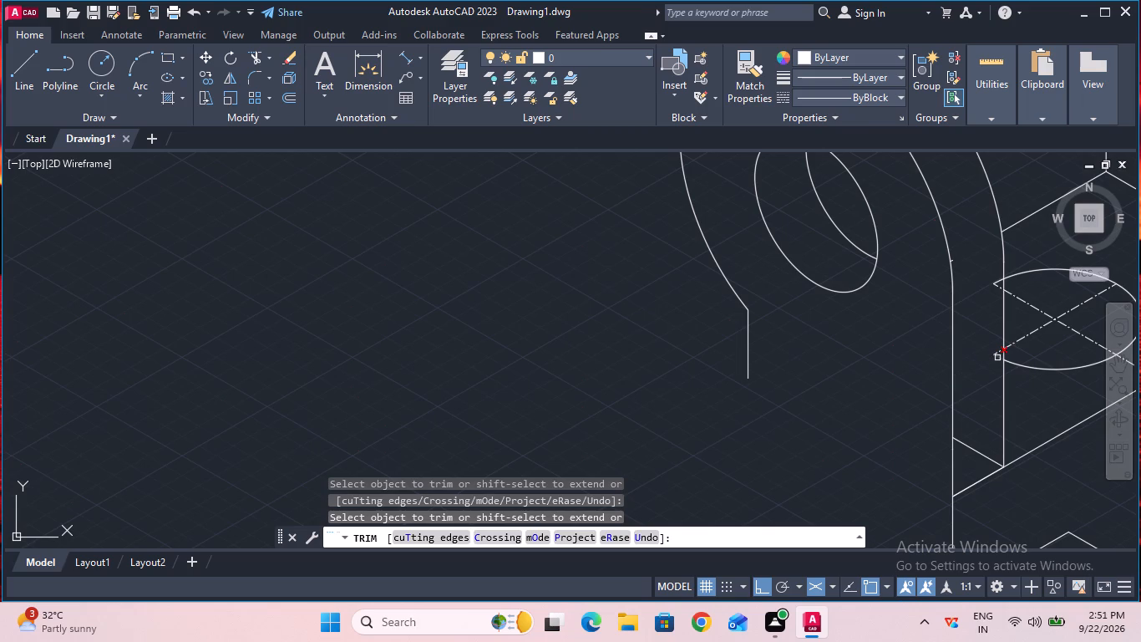
{"action": "left_click", "coordinate": [997, 358]}
{"action": "left_click", "coordinate": [997, 354]}
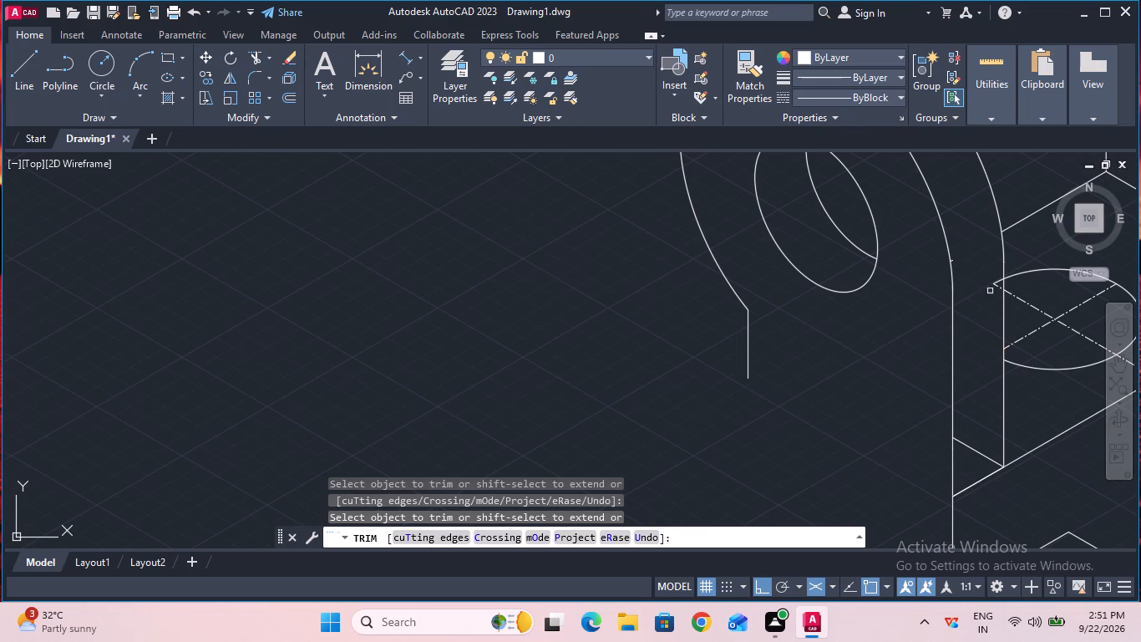
{"action": "left_click", "coordinate": [998, 279]}
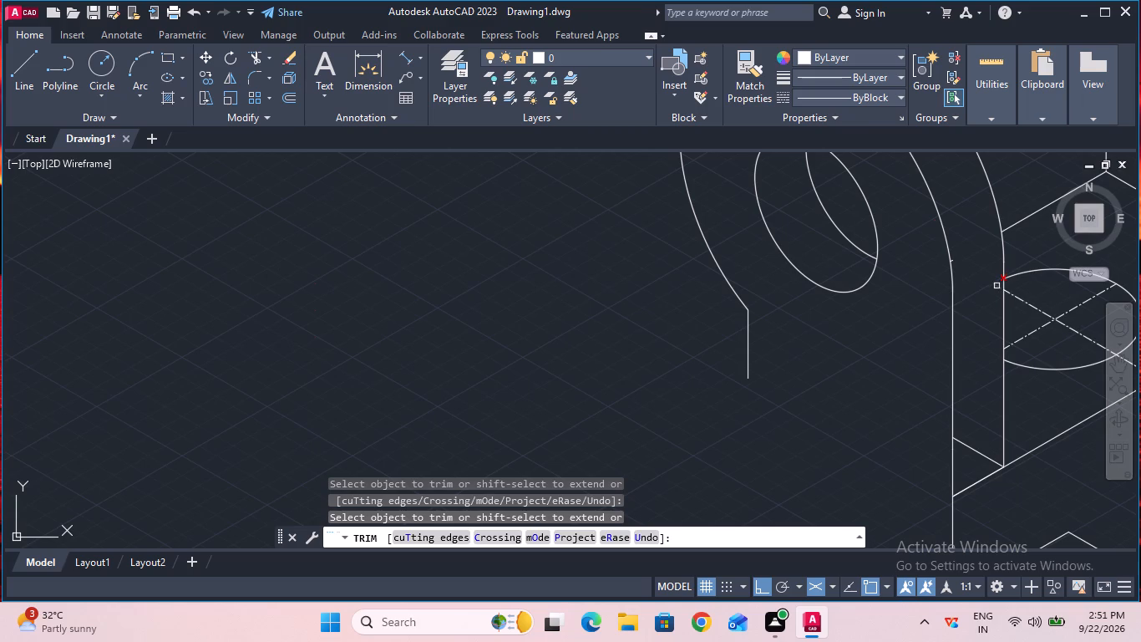
{"action": "left_click", "coordinate": [996, 287]}
Trim the short sloping line between the copied ear's two vertical edges at its base.
{"action": "scroll", "coordinate": [990, 287], "scroll_direction": "down", "scroll_amount": 1, "text": "ctrl"}
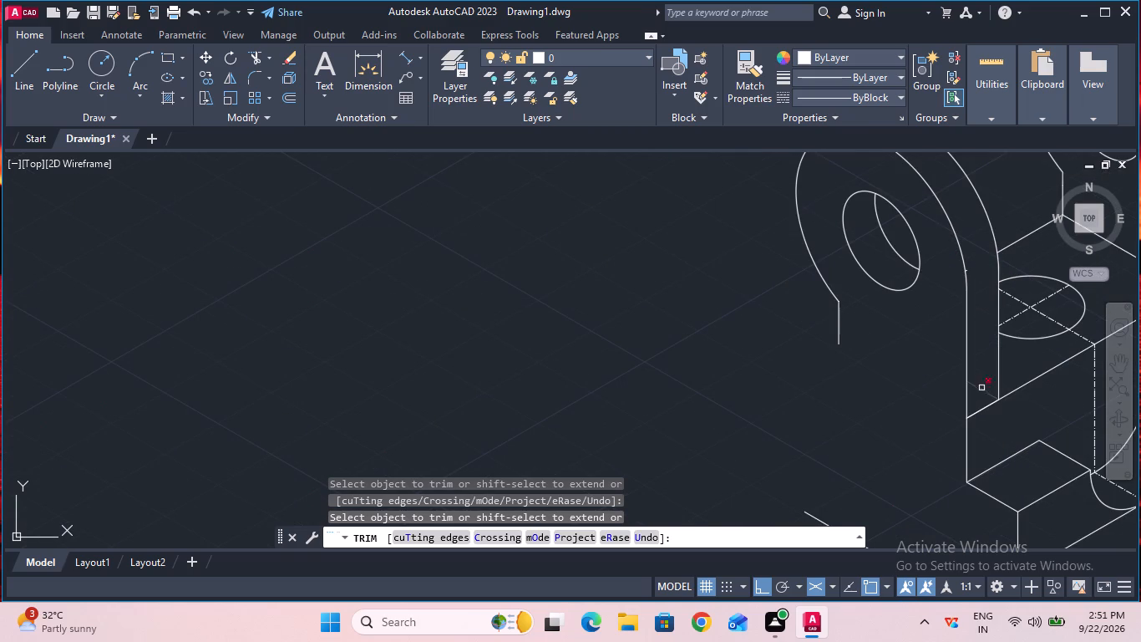
{"action": "double_click", "coordinate": [981, 391]}
{"action": "scroll", "coordinate": [981, 391], "scroll_direction": "down", "scroll_amount": 2, "text": "ctrl"}
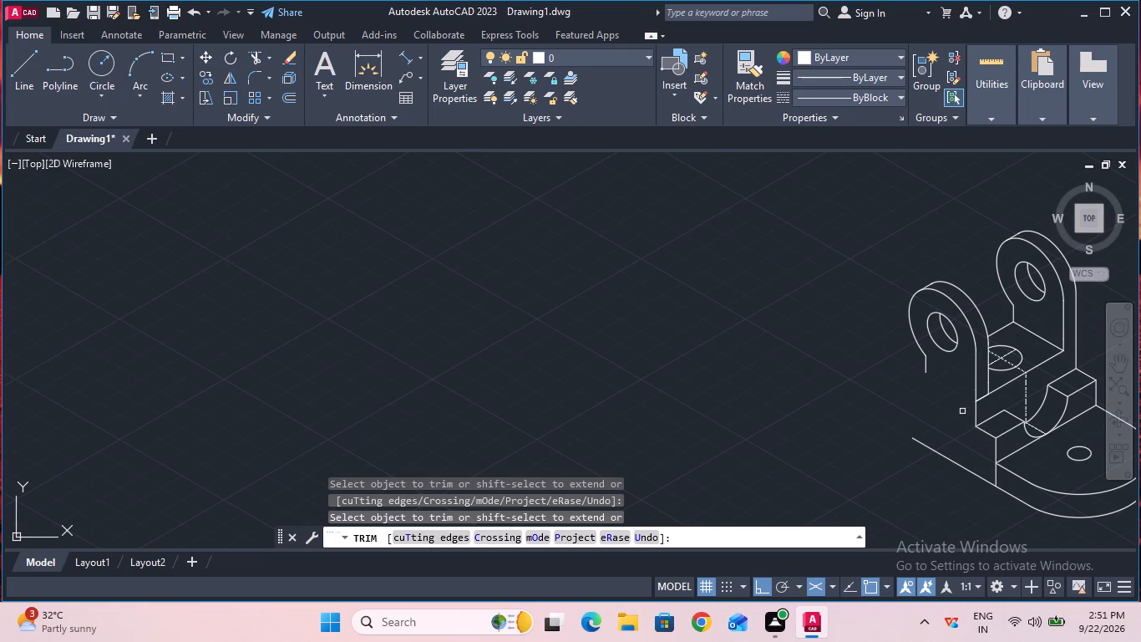
{"action": "key", "text": "Escape"}
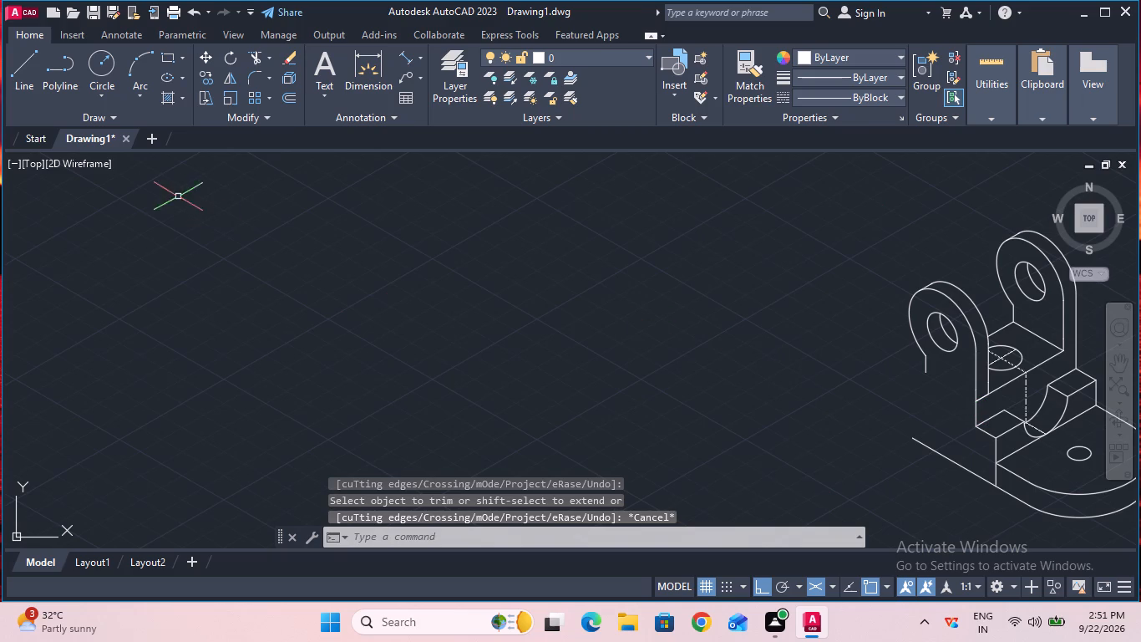
Start a new line with the Line command.
{"action": "left_click", "coordinate": [24, 85]}
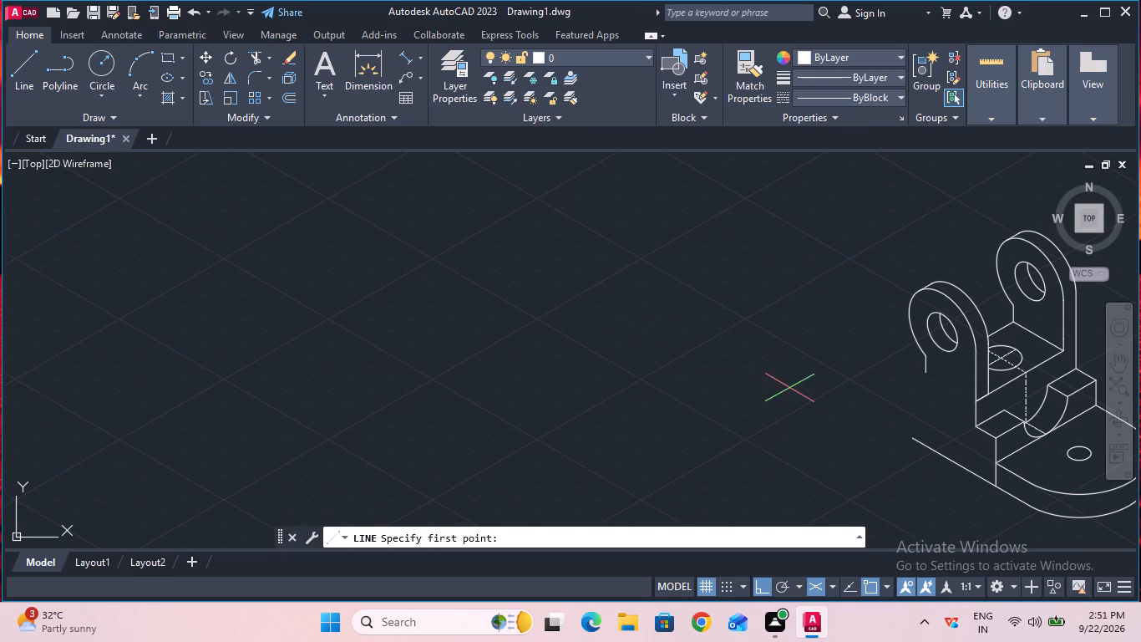
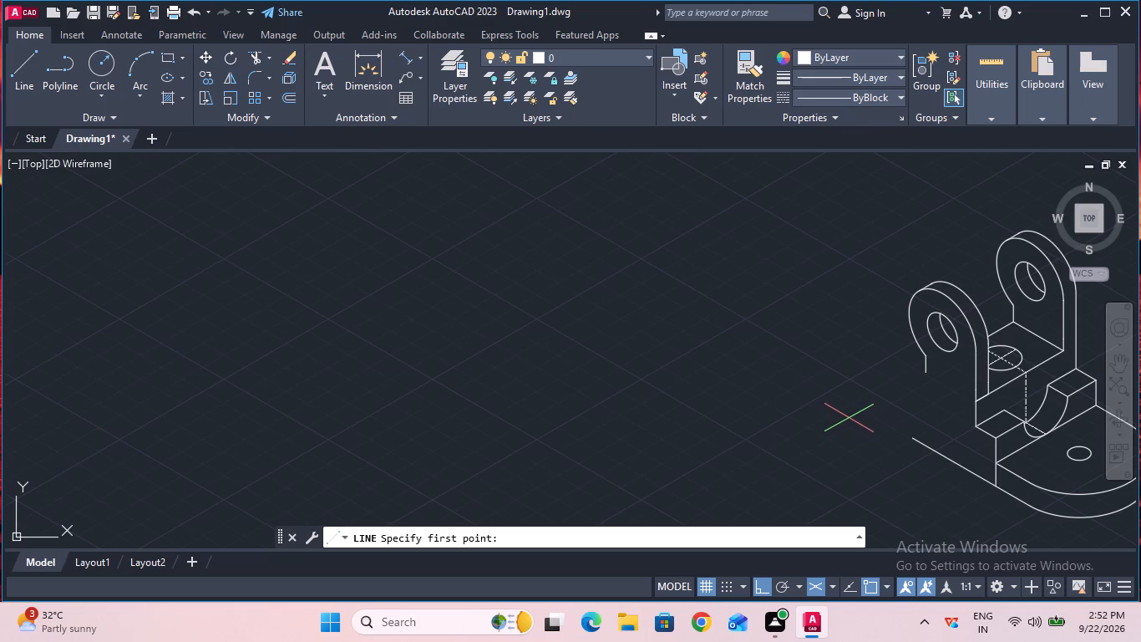
Draw a 6 mm vertical line upward from the free outer end of the hinge's bottom sloping edge.
{"action": "double_click", "coordinate": [16, 89]}
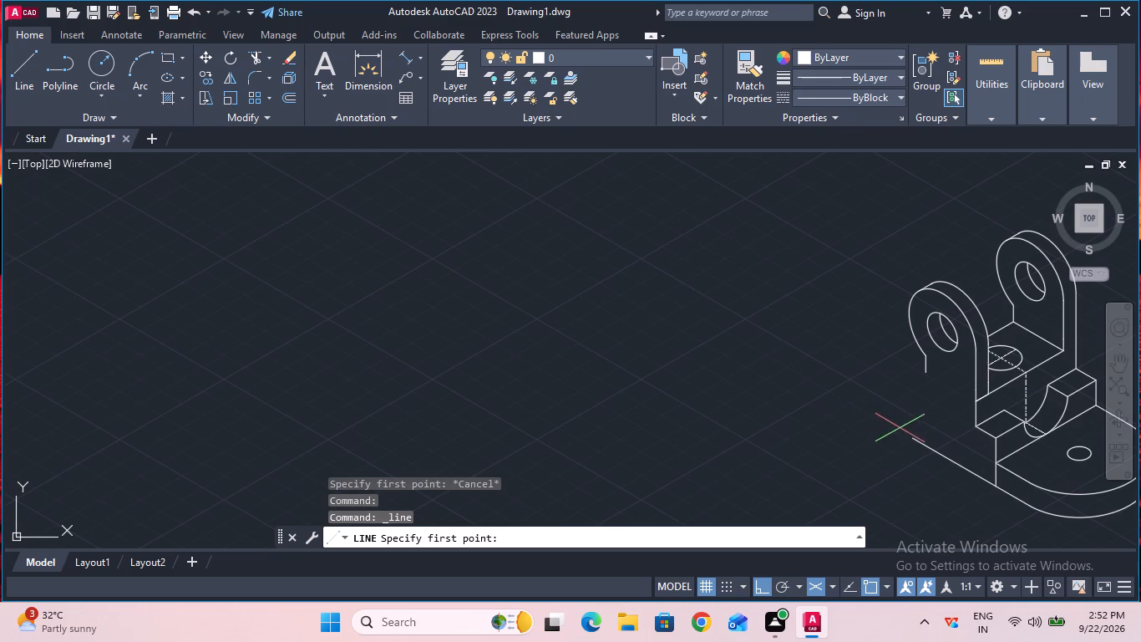
{"action": "left_click", "coordinate": [910, 438]}
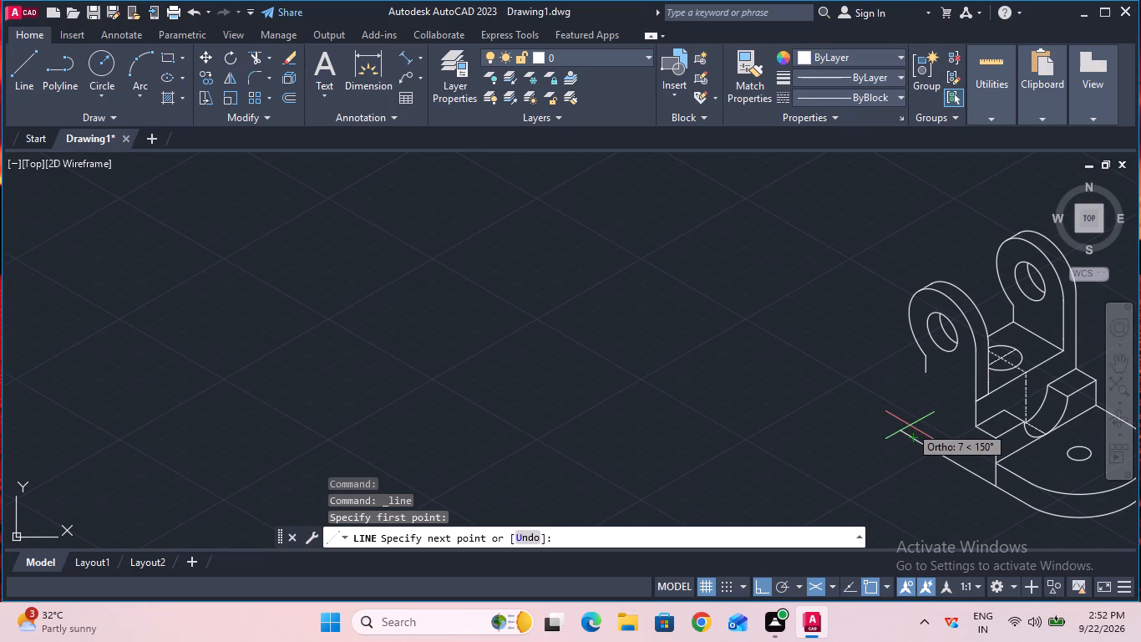
{"action": "key", "text": "F5"}
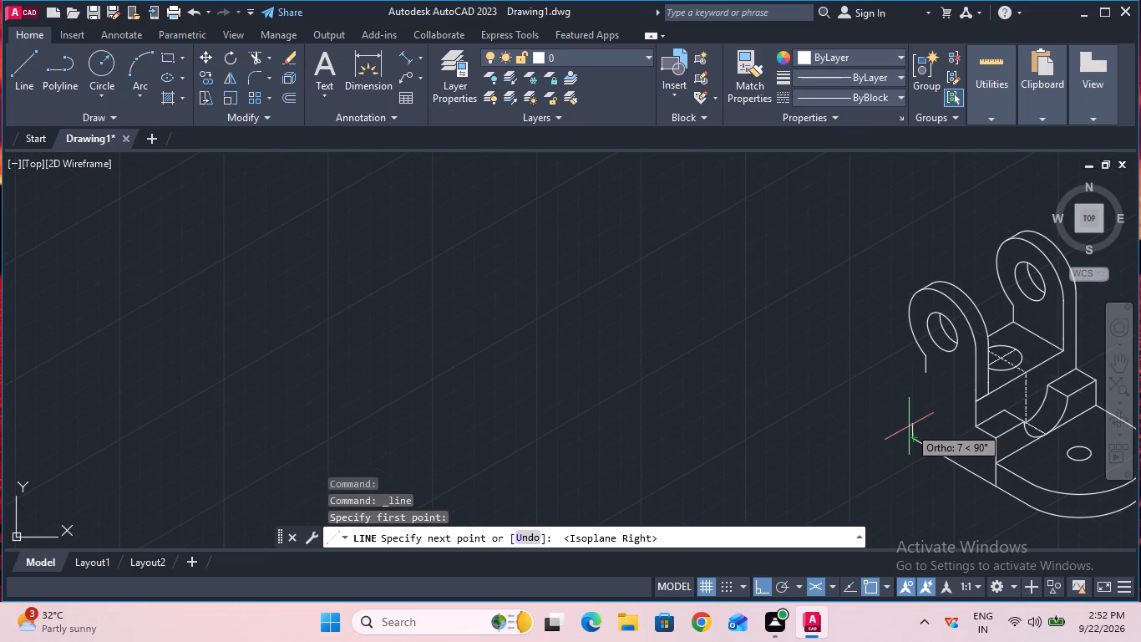
{"action": "key", "text": "6"}
{"action": "key", "text": "Return"}
{"action": "key", "text": "Escape"}
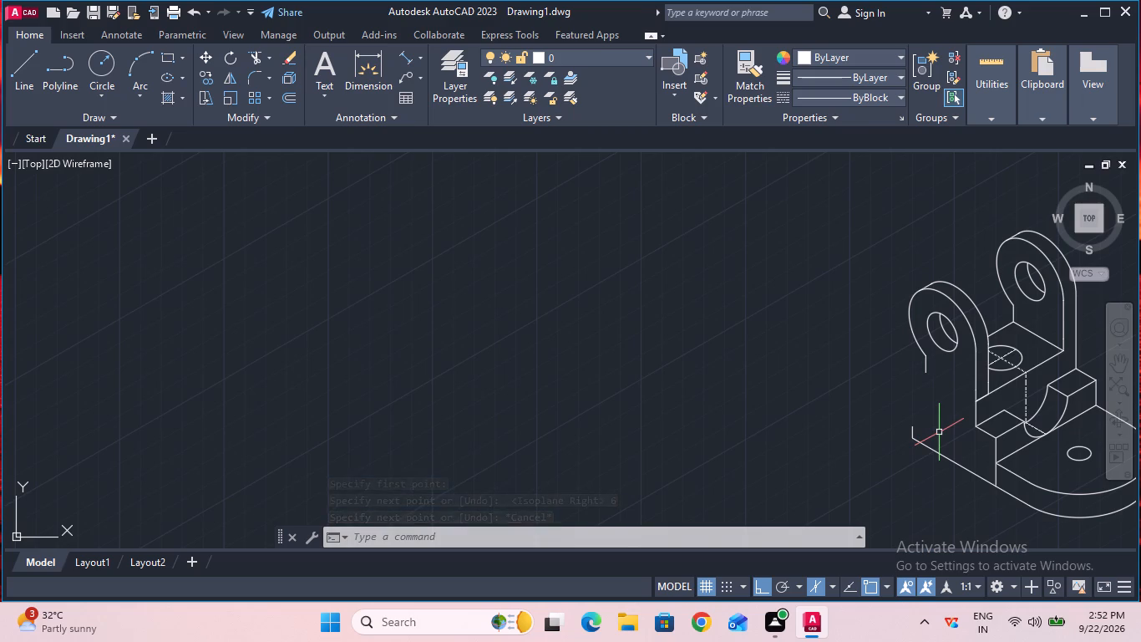
Extend the front ear's short outer vertical edge down to the hinge's bottom sloping edge.
{"action": "left_click", "coordinate": [271, 53]}
{"action": "left_click", "coordinate": [281, 110]}
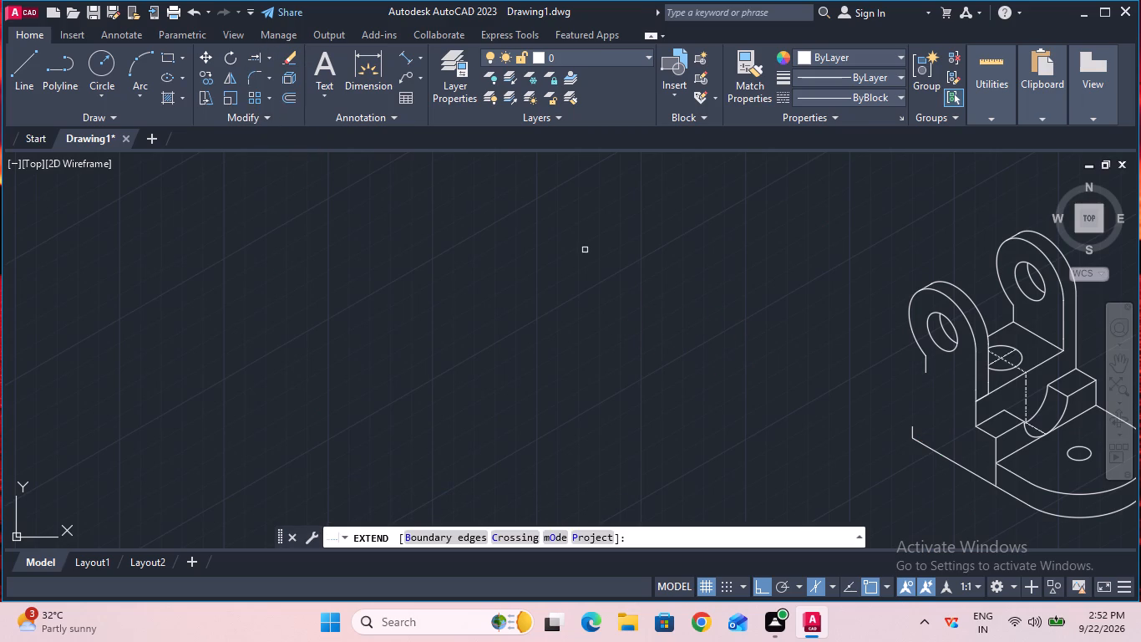
{"action": "left_click", "coordinate": [925, 371]}
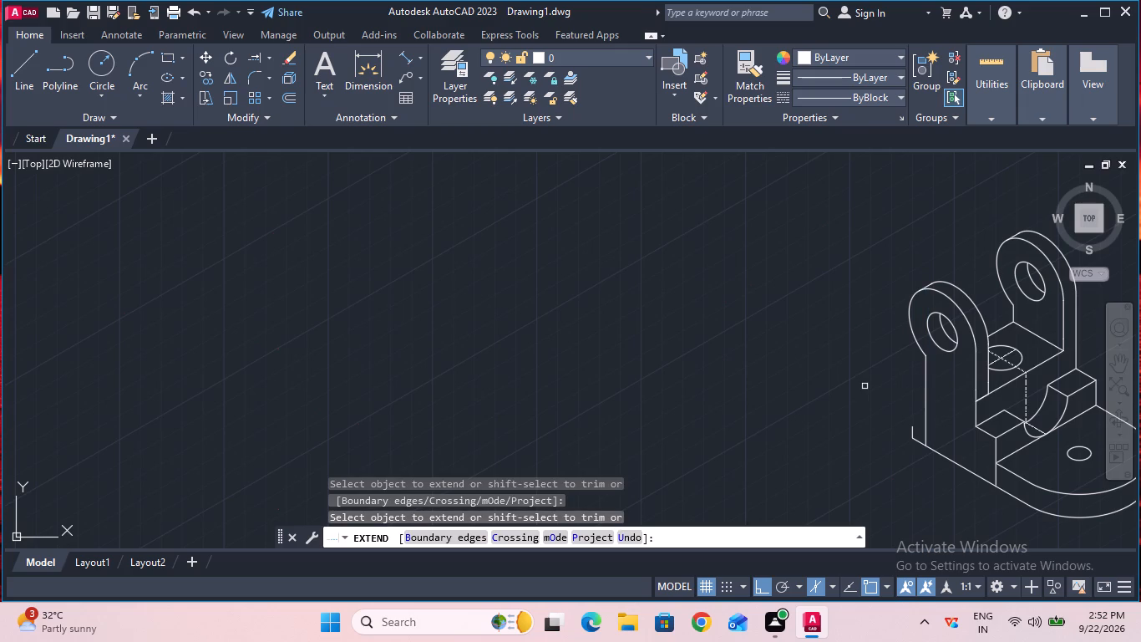
{"action": "key", "text": "Escape"}
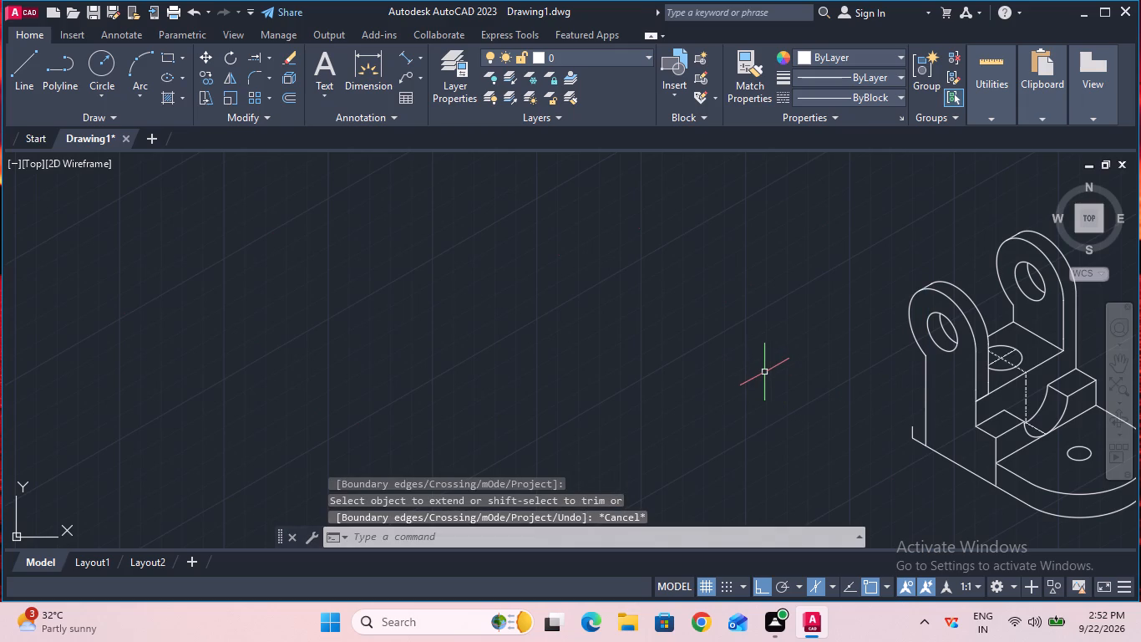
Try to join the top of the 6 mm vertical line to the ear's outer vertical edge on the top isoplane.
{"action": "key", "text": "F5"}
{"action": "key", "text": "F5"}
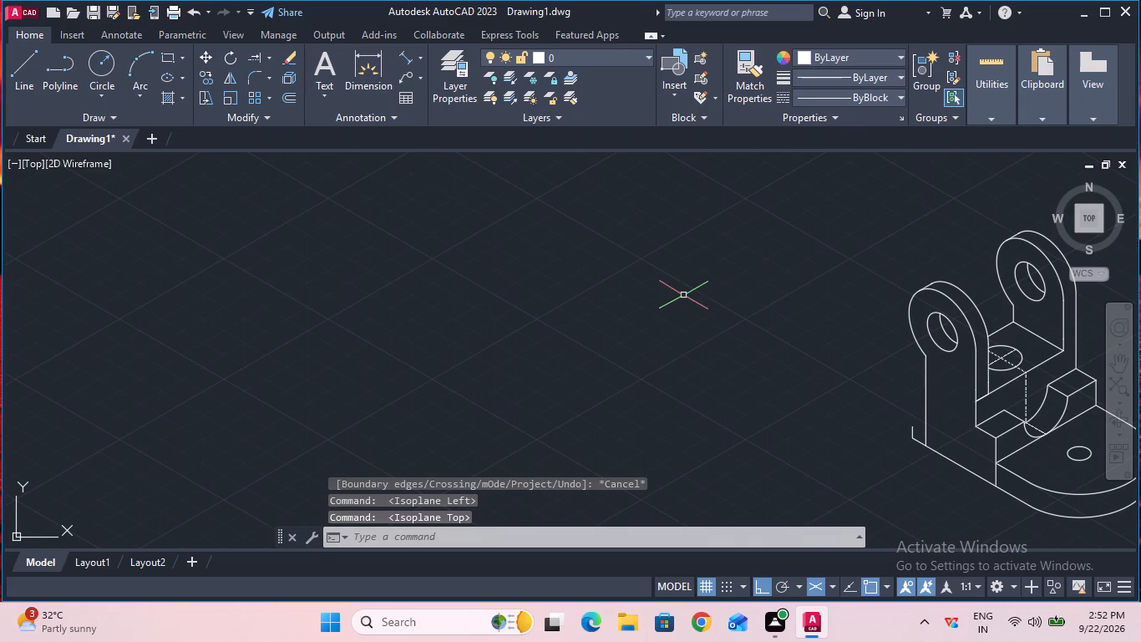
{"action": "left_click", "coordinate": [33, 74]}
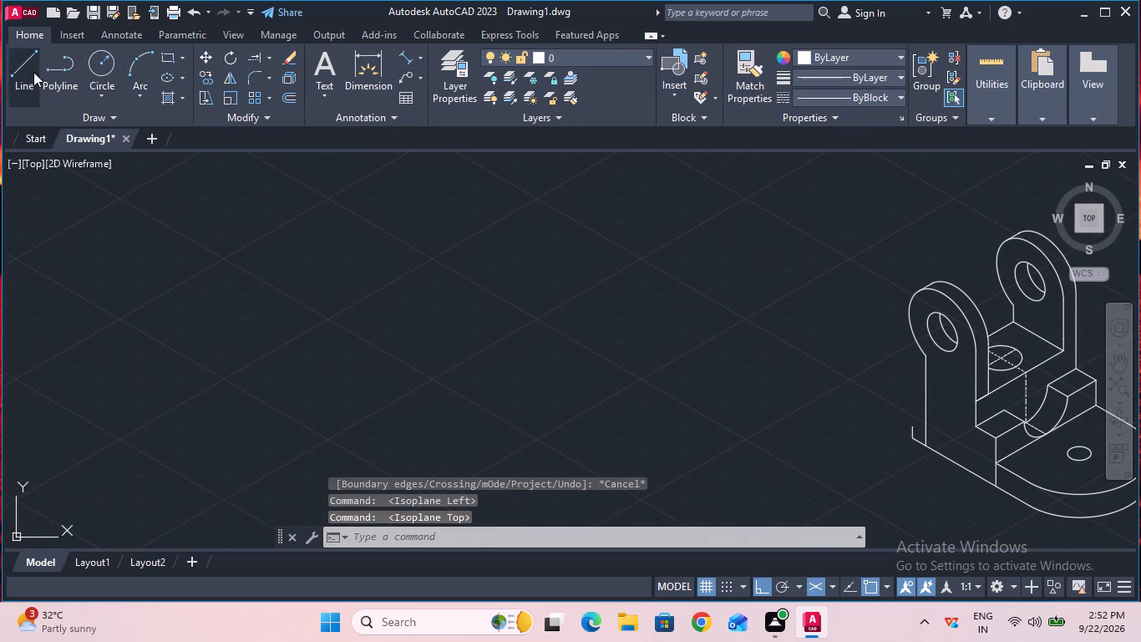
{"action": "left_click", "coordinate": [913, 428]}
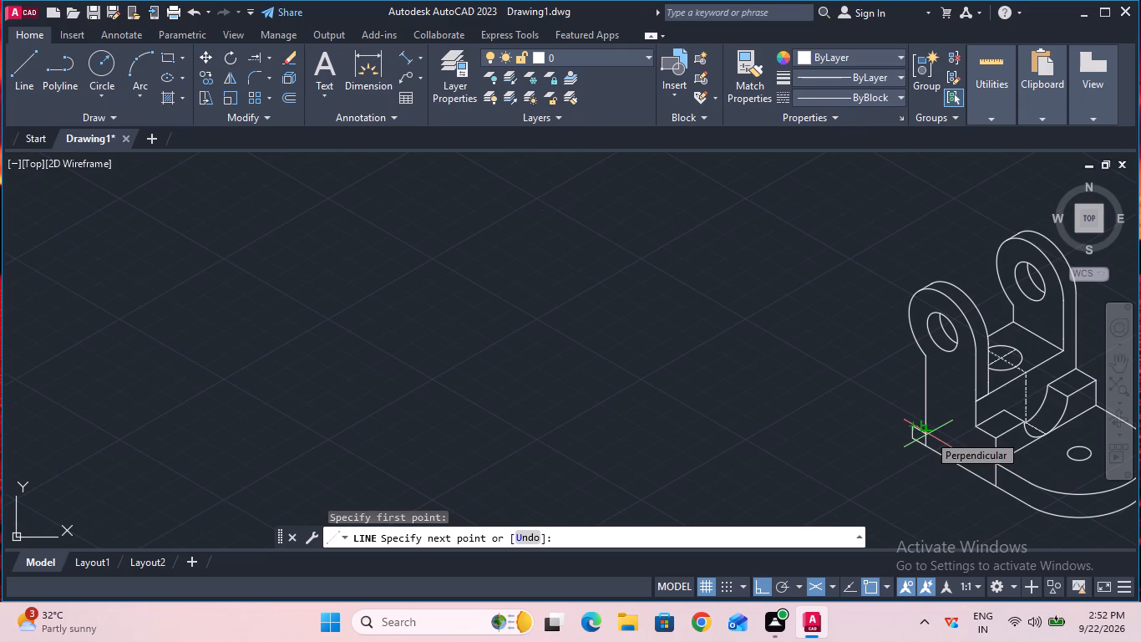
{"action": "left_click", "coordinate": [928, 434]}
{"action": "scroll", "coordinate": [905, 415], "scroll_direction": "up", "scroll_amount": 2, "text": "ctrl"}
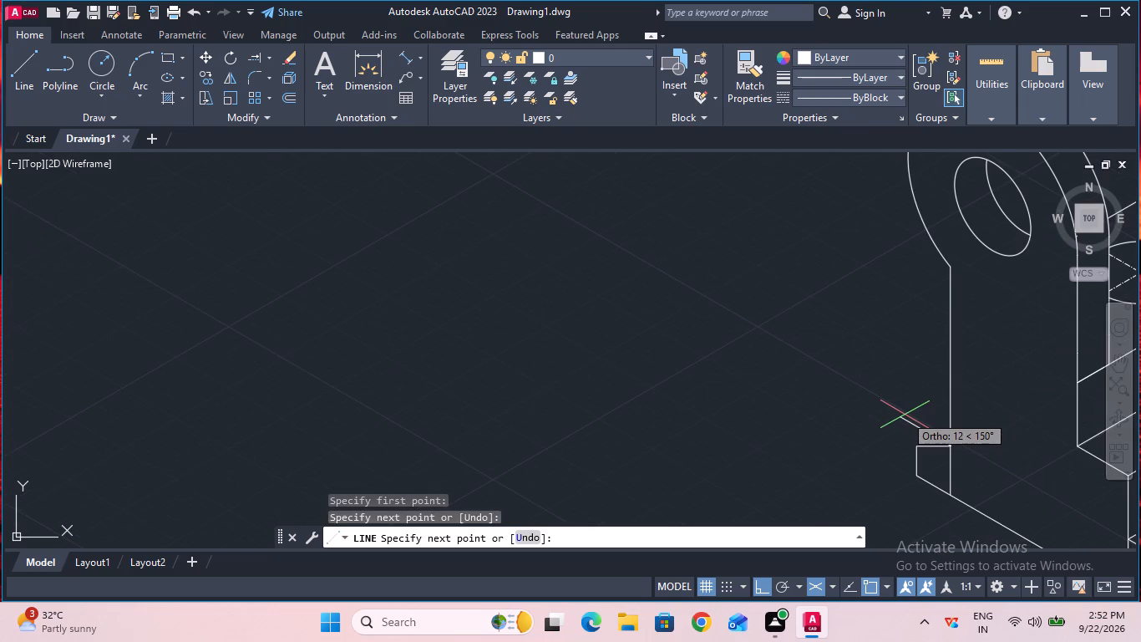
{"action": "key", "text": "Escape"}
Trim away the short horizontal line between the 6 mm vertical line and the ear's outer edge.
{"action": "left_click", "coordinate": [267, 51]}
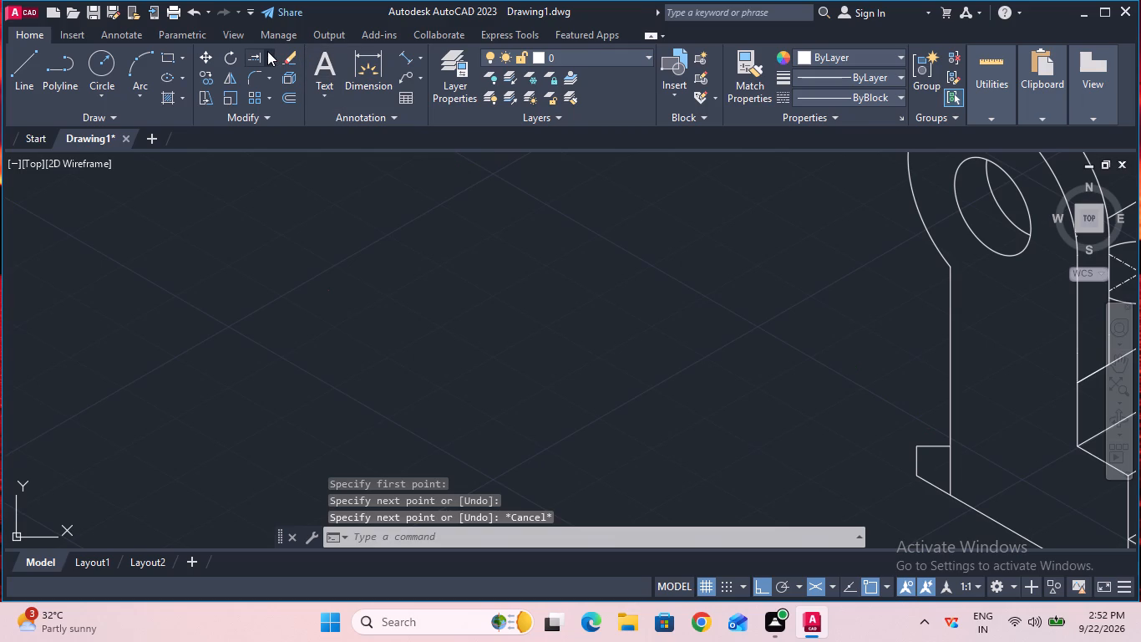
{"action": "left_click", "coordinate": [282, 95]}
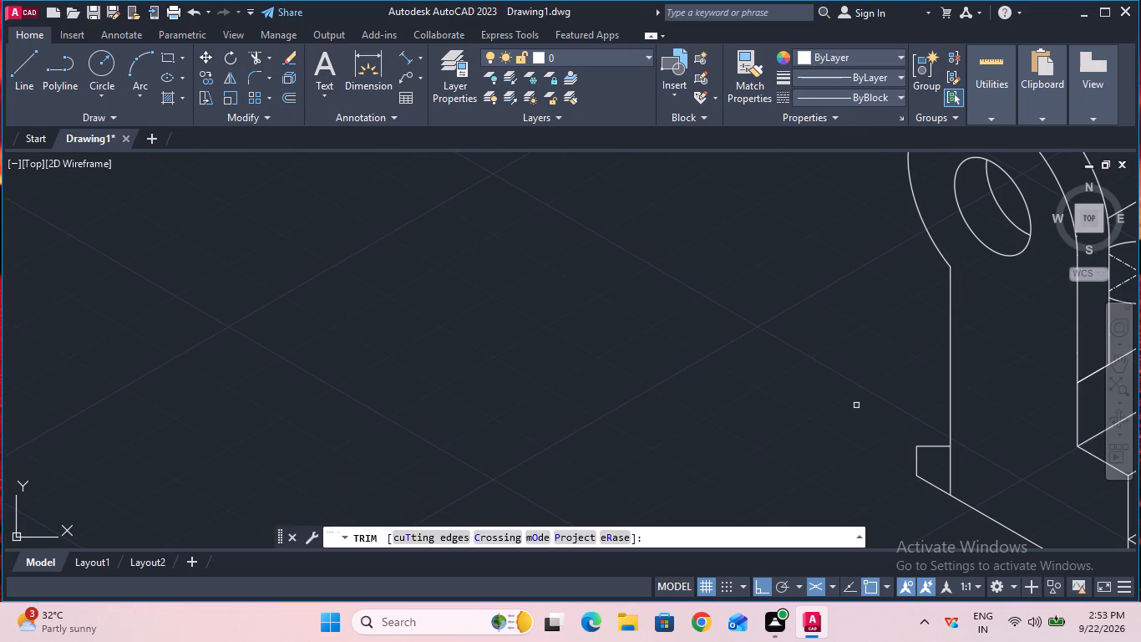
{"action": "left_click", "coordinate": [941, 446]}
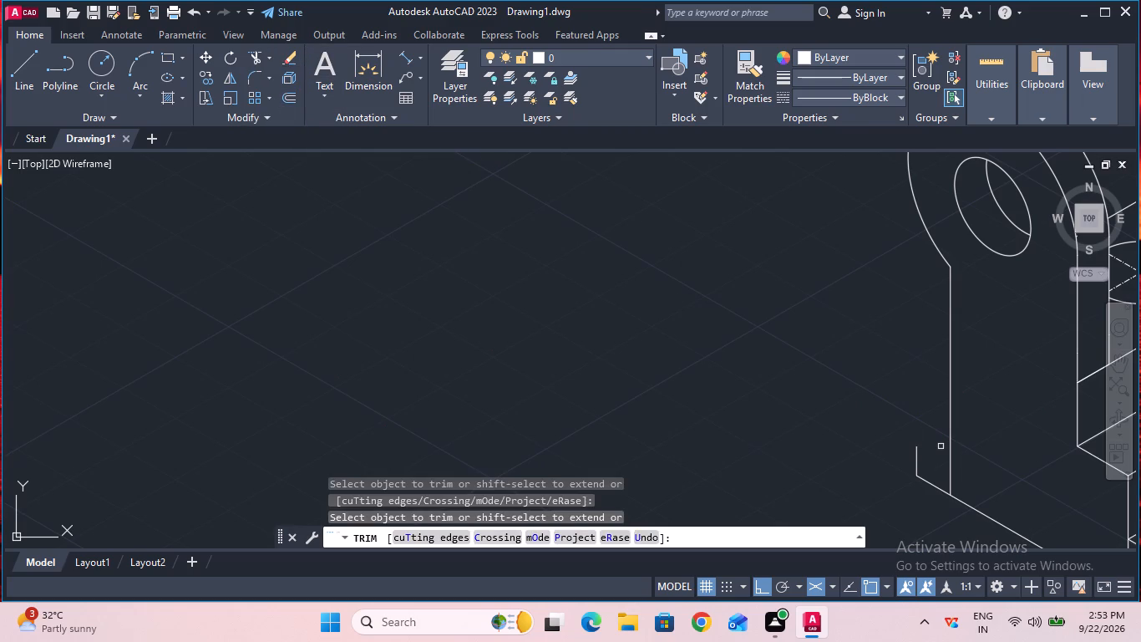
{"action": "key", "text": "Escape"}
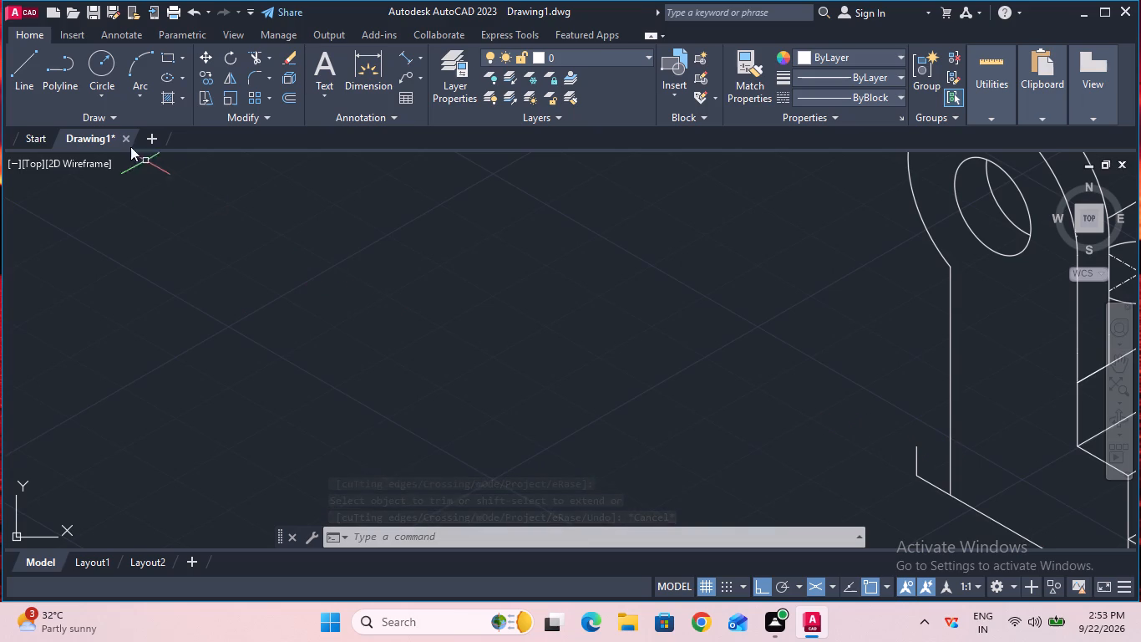
Draw a 5 mm line from the top of the 6 mm vertical line, parallel to the bottom sloping edge toward the ear.
{"action": "left_click", "coordinate": [36, 84]}
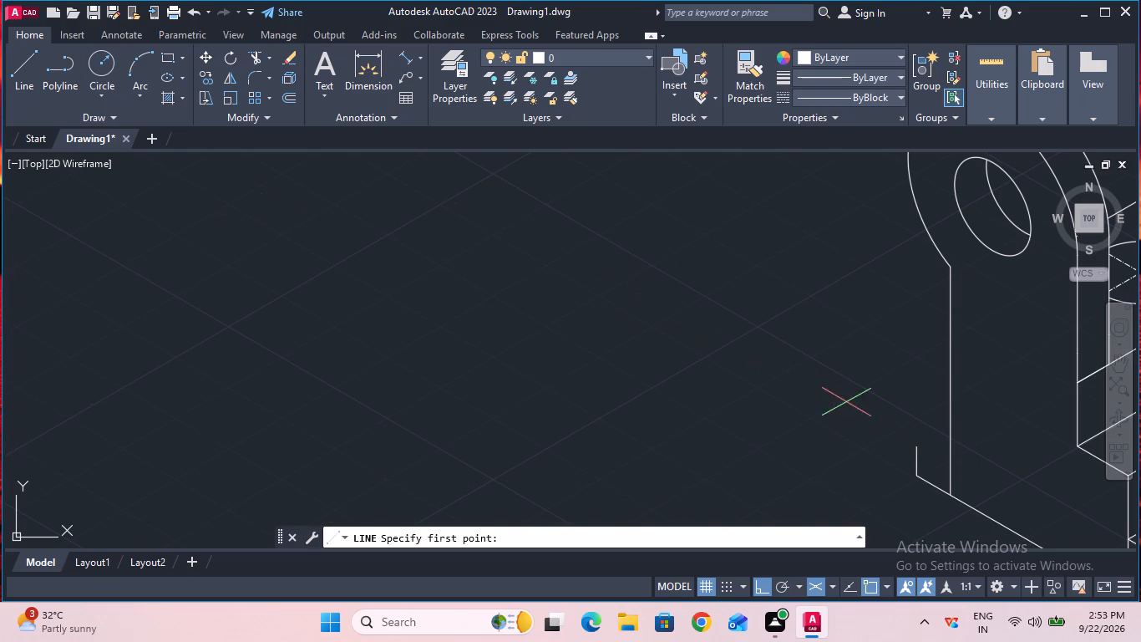
{"action": "left_click", "coordinate": [916, 447]}
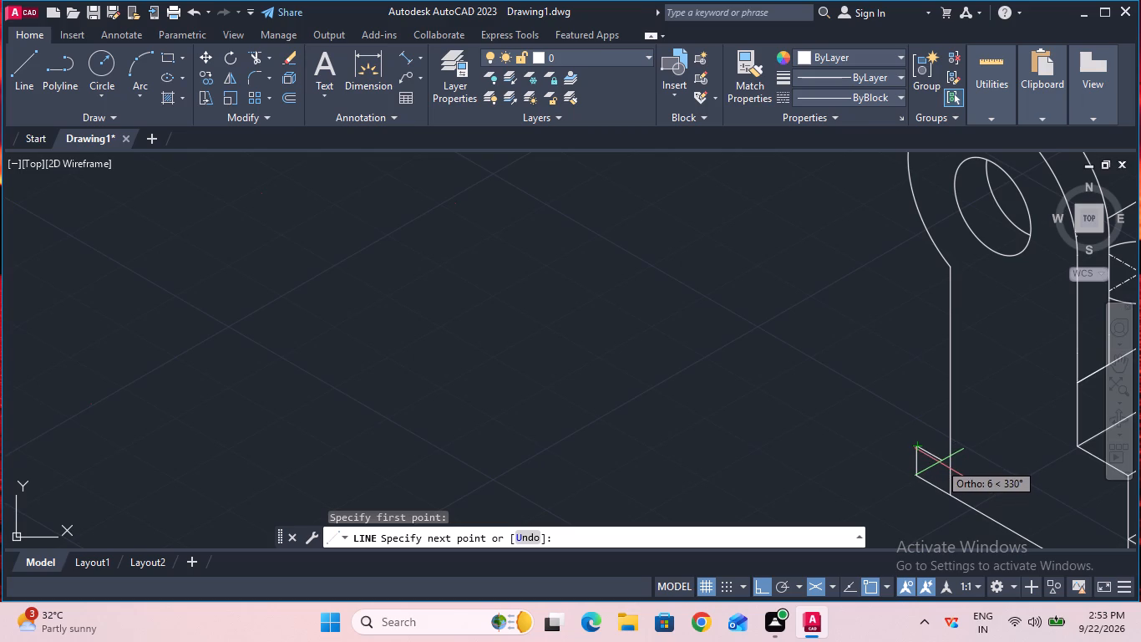
{"action": "key", "text": "5"}
{"action": "key", "text": "Return"}
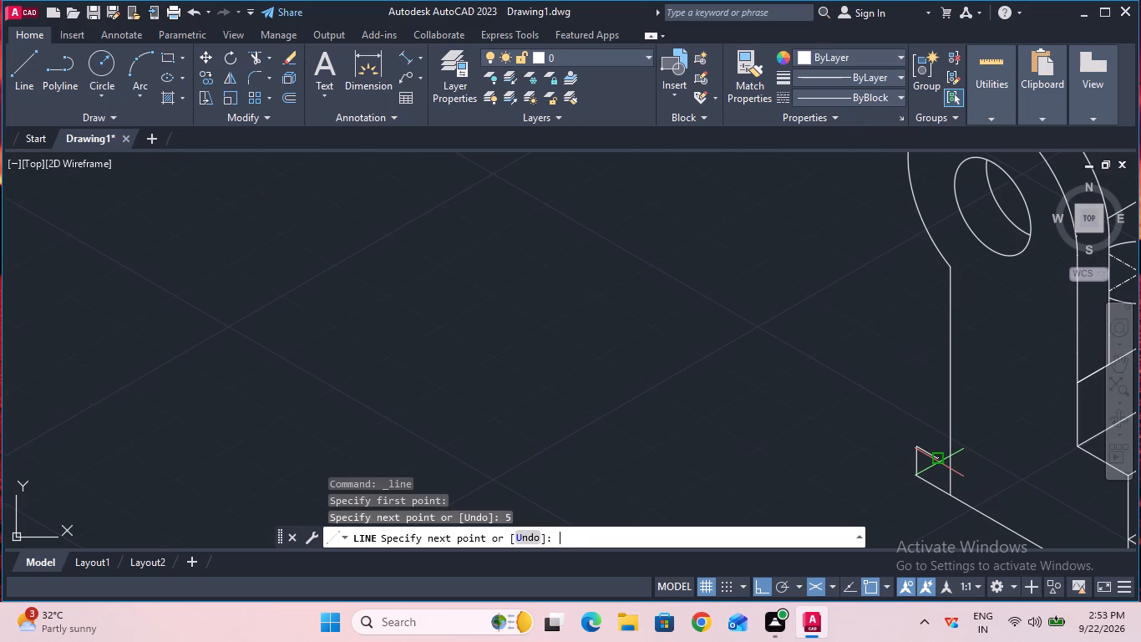
{"action": "key", "text": "Escape"}
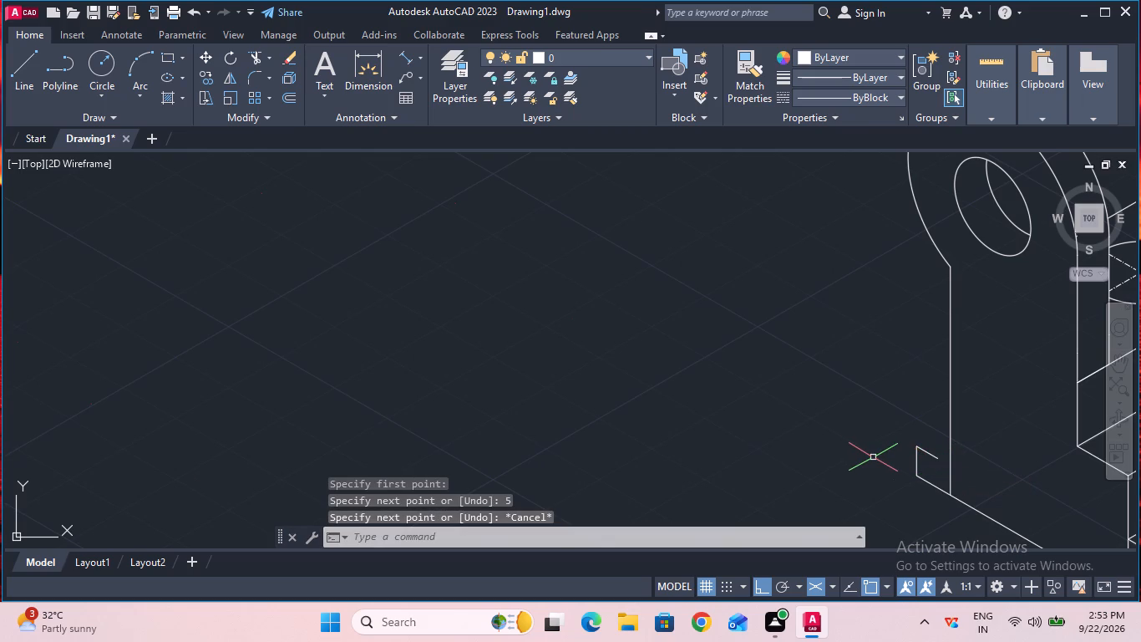
Measure the short vertical edge beside the ear's base with an aligned dimension.
{"action": "scroll", "coordinate": [874, 459], "scroll_direction": "down", "scroll_amount": 3, "text": "ctrl"}
{"action": "scroll", "coordinate": [874, 459], "scroll_direction": "up", "scroll_amount": 2, "text": "ctrl"}
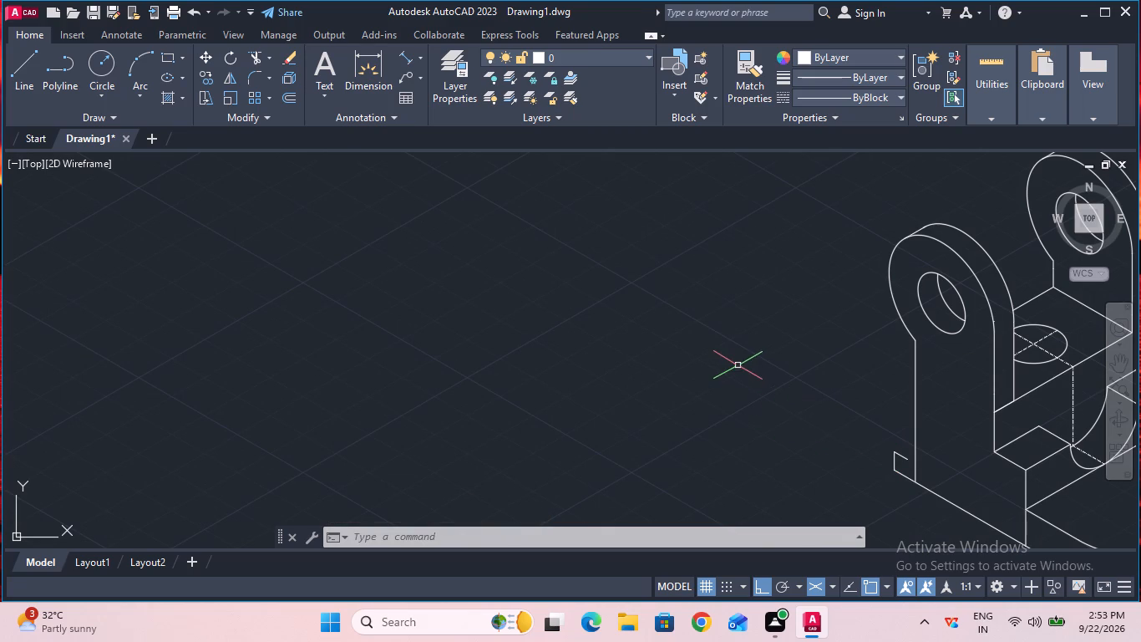
{"action": "left_click", "coordinate": [403, 55]}
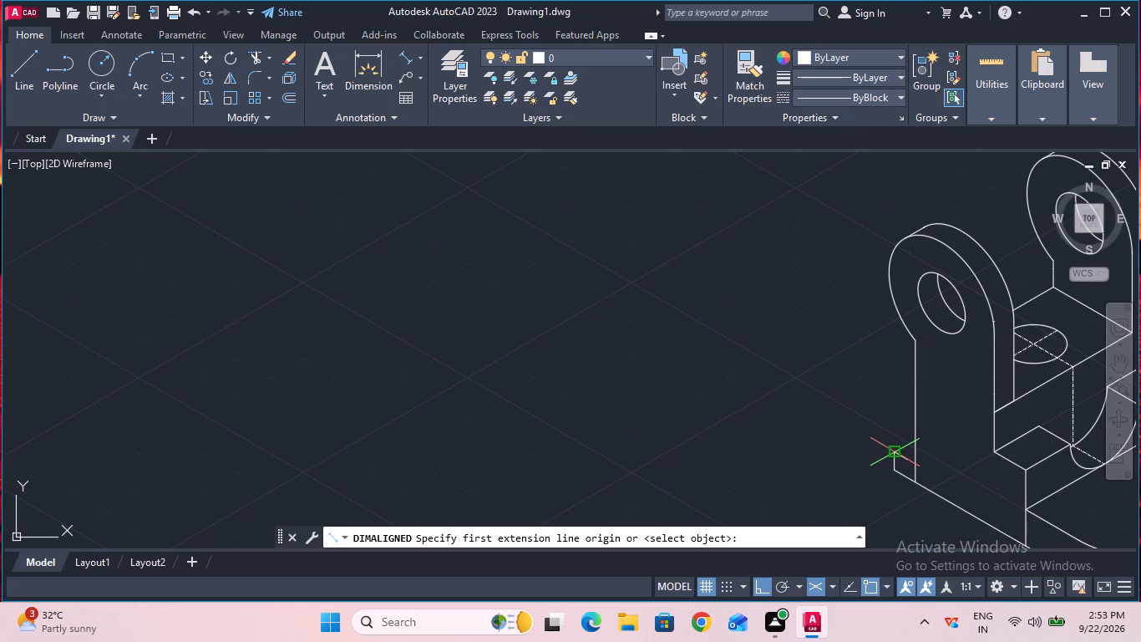
{"action": "left_click", "coordinate": [895, 450]}
{"action": "left_click", "coordinate": [891, 473]}
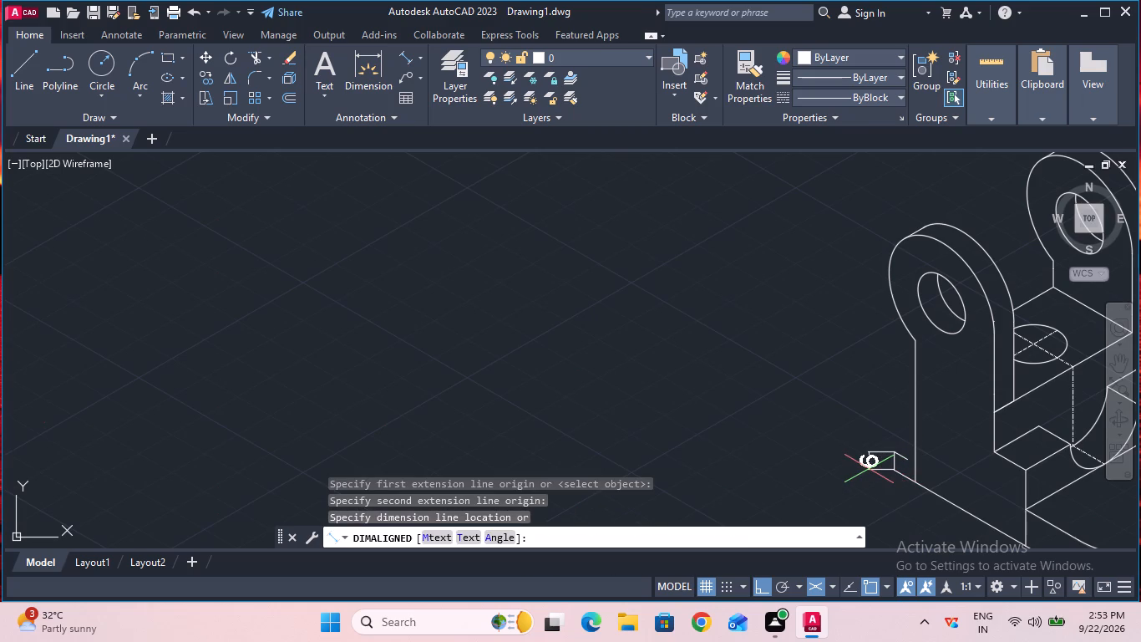
{"action": "key", "text": "Escape"}
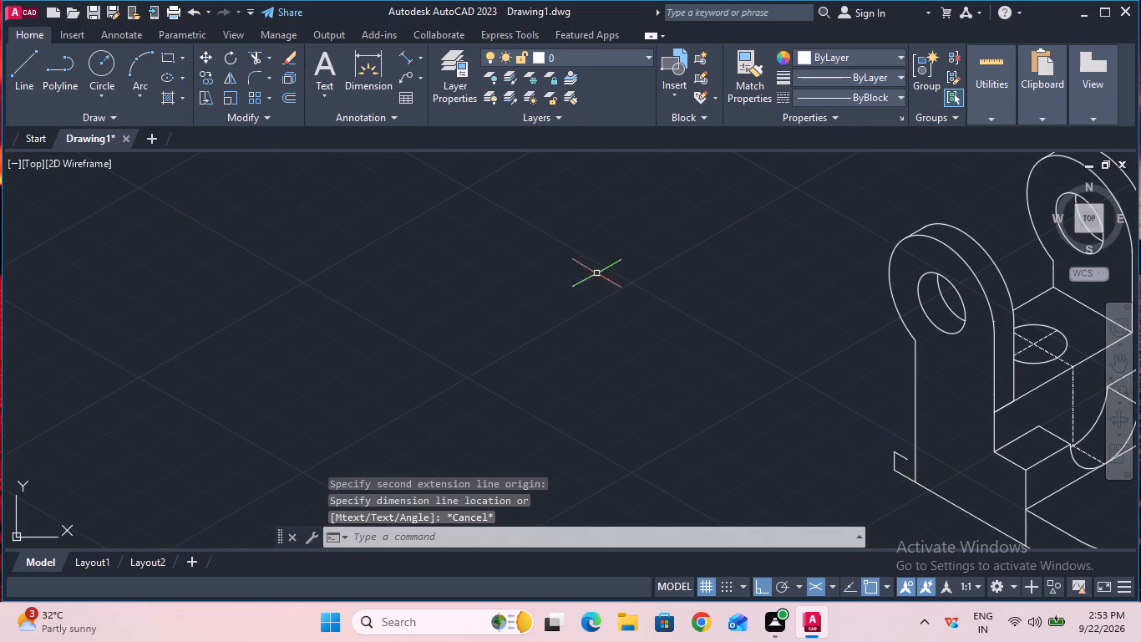
Extend the 5 mm sloping line to meet the ear's outer vertical edge.
{"action": "left_click", "coordinate": [268, 59]}
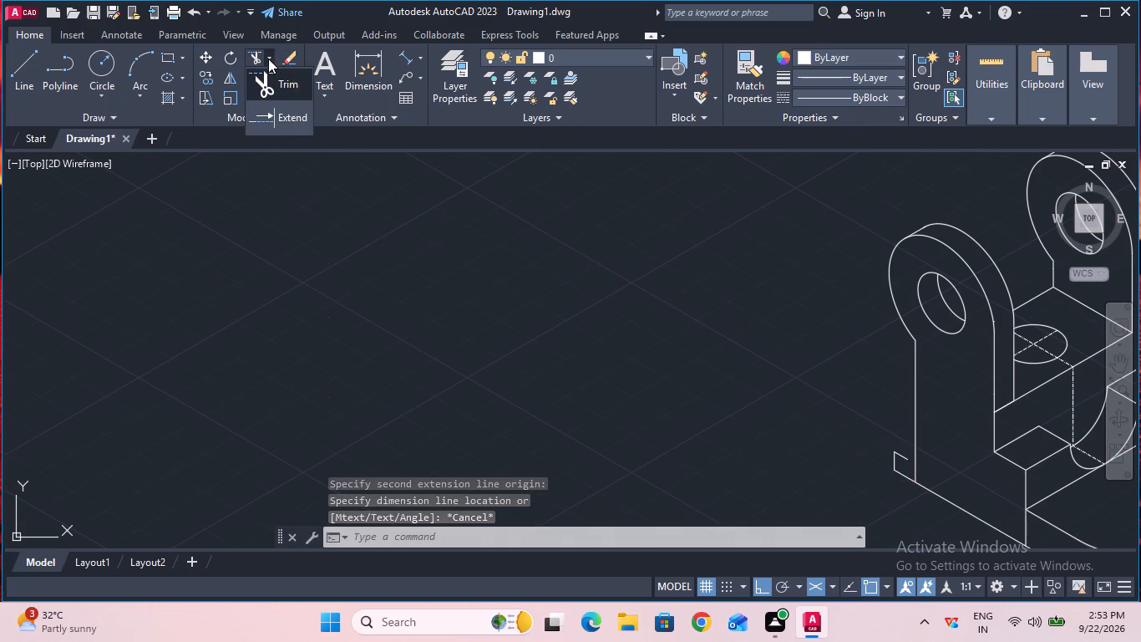
{"action": "left_click", "coordinate": [287, 123]}
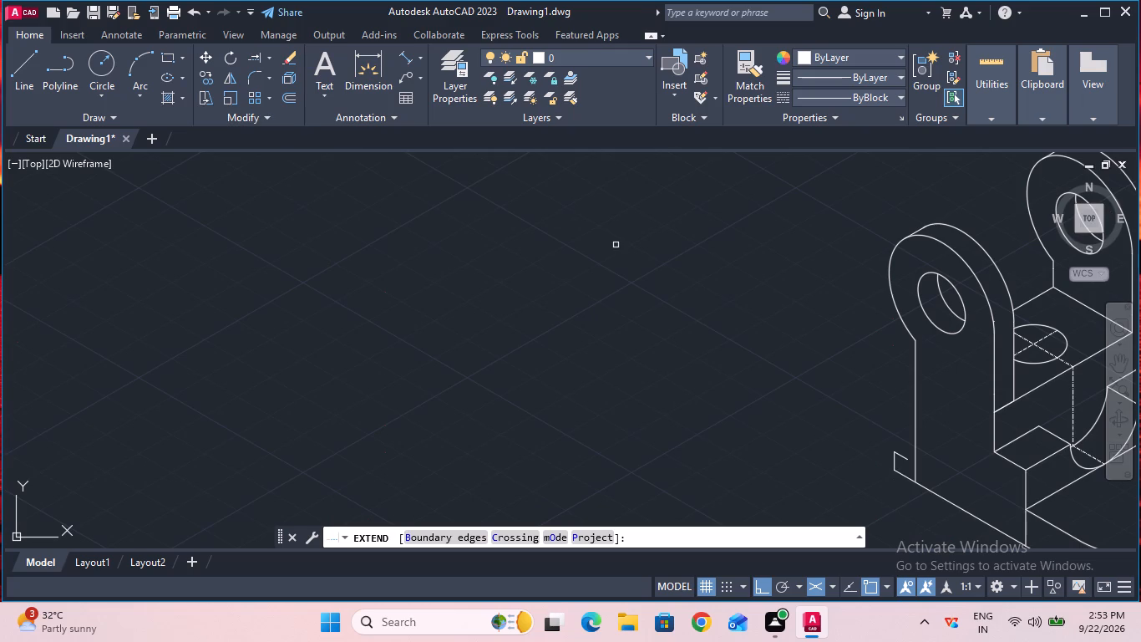
{"action": "left_click", "coordinate": [903, 459]}
{"action": "key", "text": "Escape"}
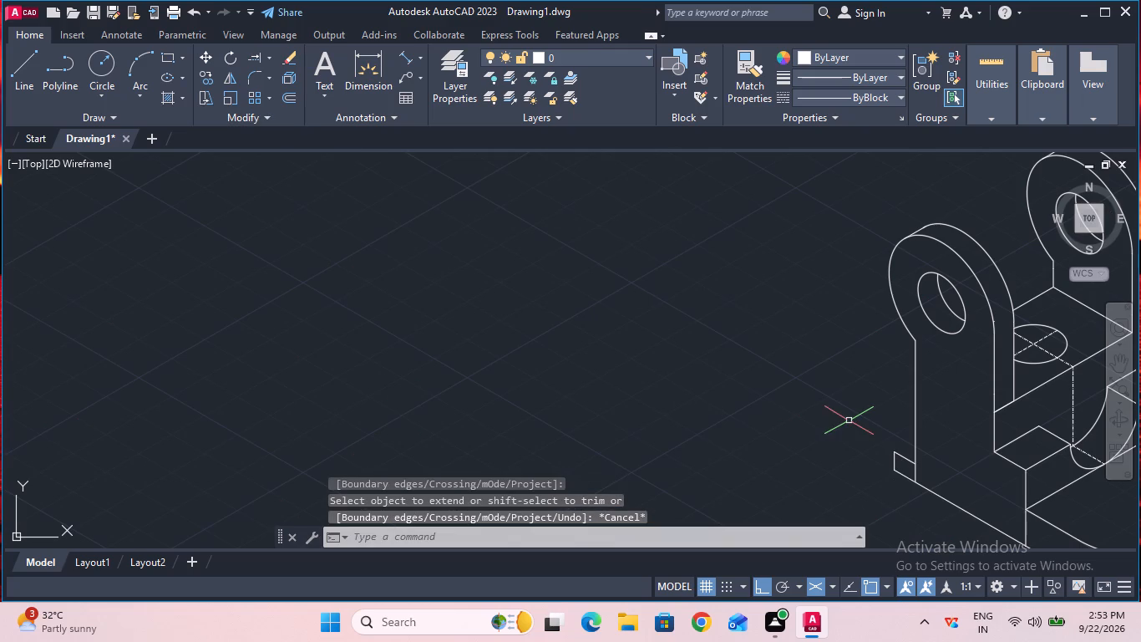
Draw a 6 mm line on the right isoplane from the top of the short vertical edge, sloping up toward the ear.
{"action": "left_click", "coordinate": [17, 69]}
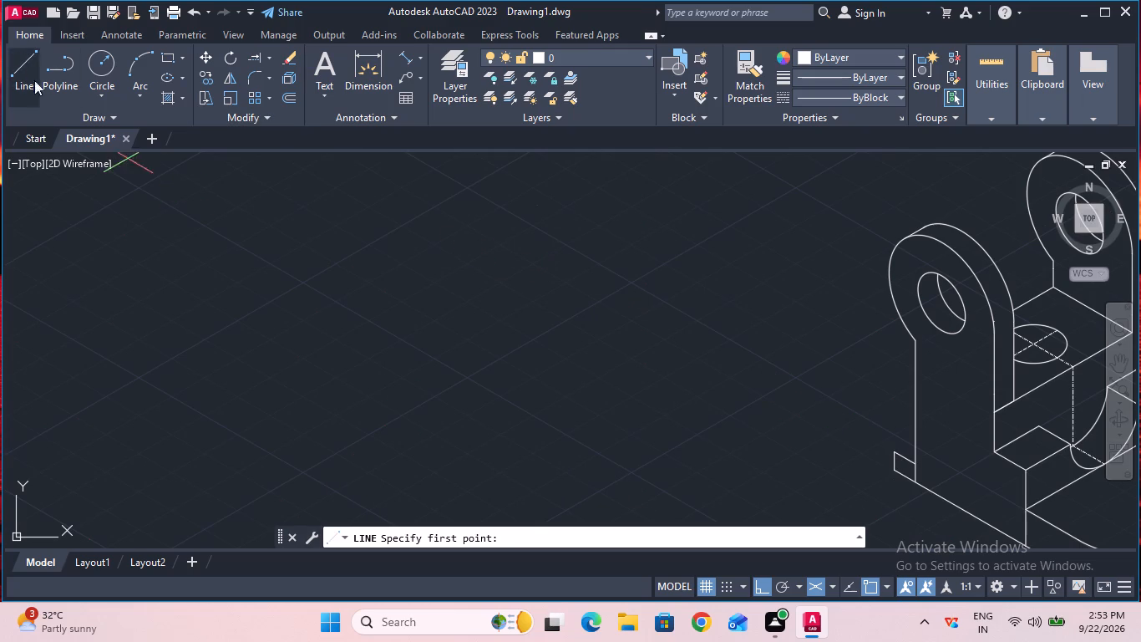
{"action": "left_click", "coordinate": [892, 453]}
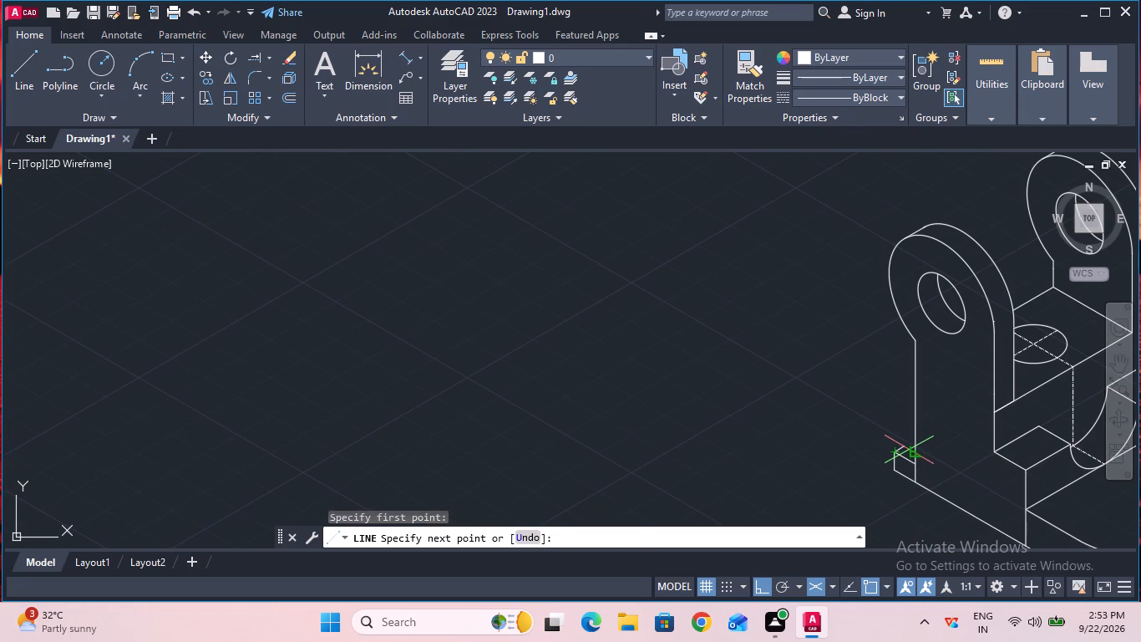
{"action": "key", "text": "F5"}
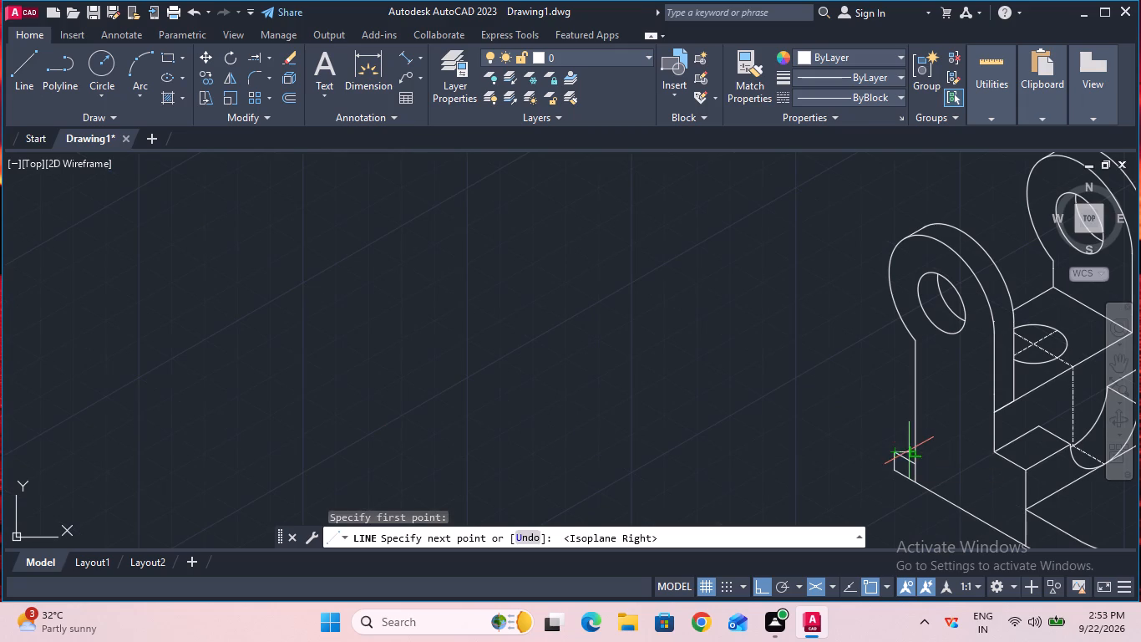
{"action": "key", "text": "6"}
{"action": "key", "text": "Return"}
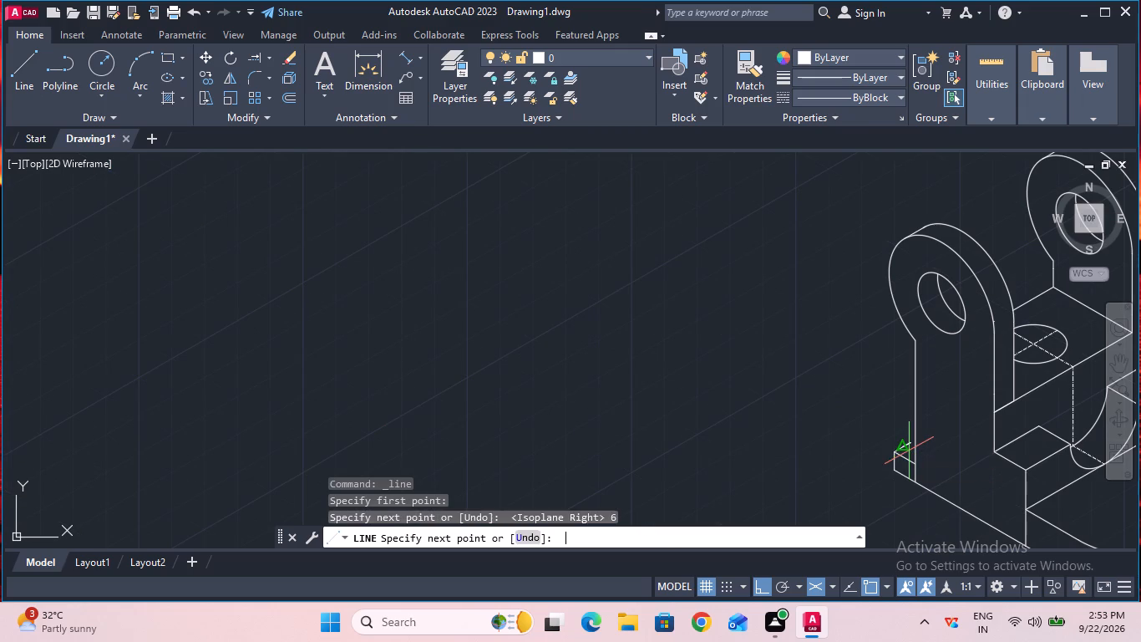
{"action": "key", "text": "Escape"}
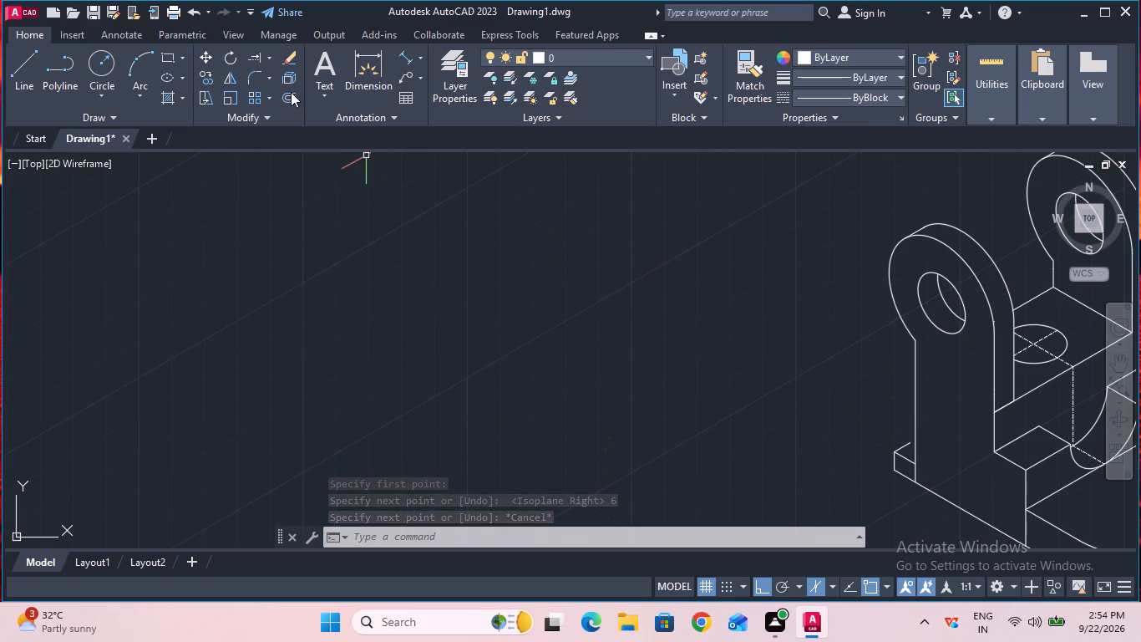
Extend the 6 mm upward-sloping line to the ear's outer vertical edge.
{"action": "double_click", "coordinate": [260, 59]}
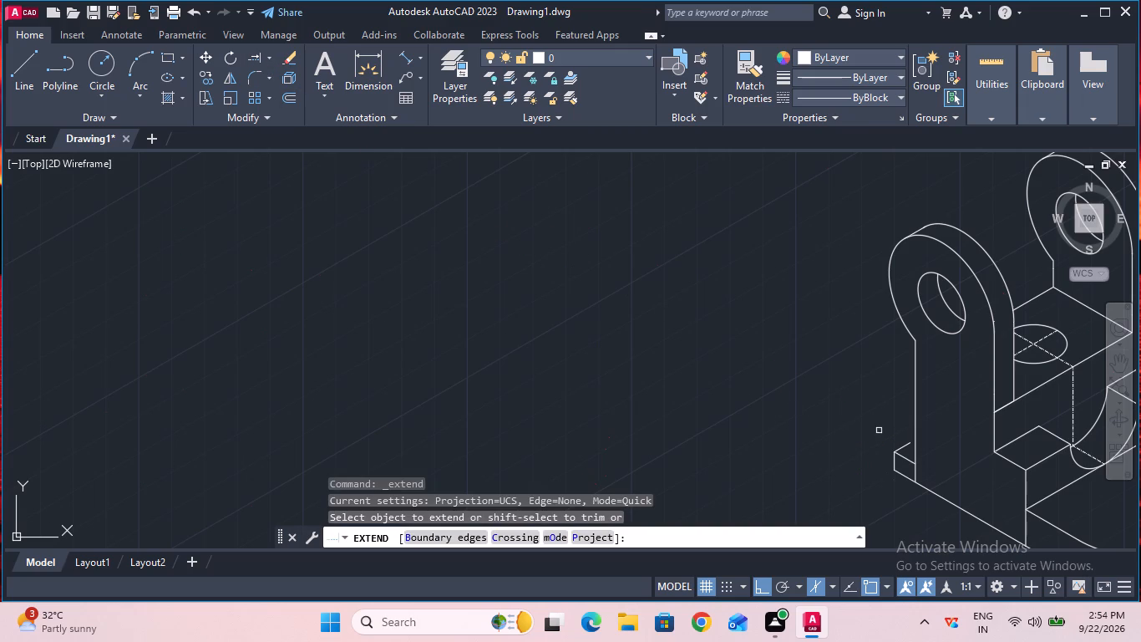
{"action": "left_click_drag", "start_coordinate": [901, 445], "coordinate": [849, 419]}
{"action": "key", "text": "Escape"}
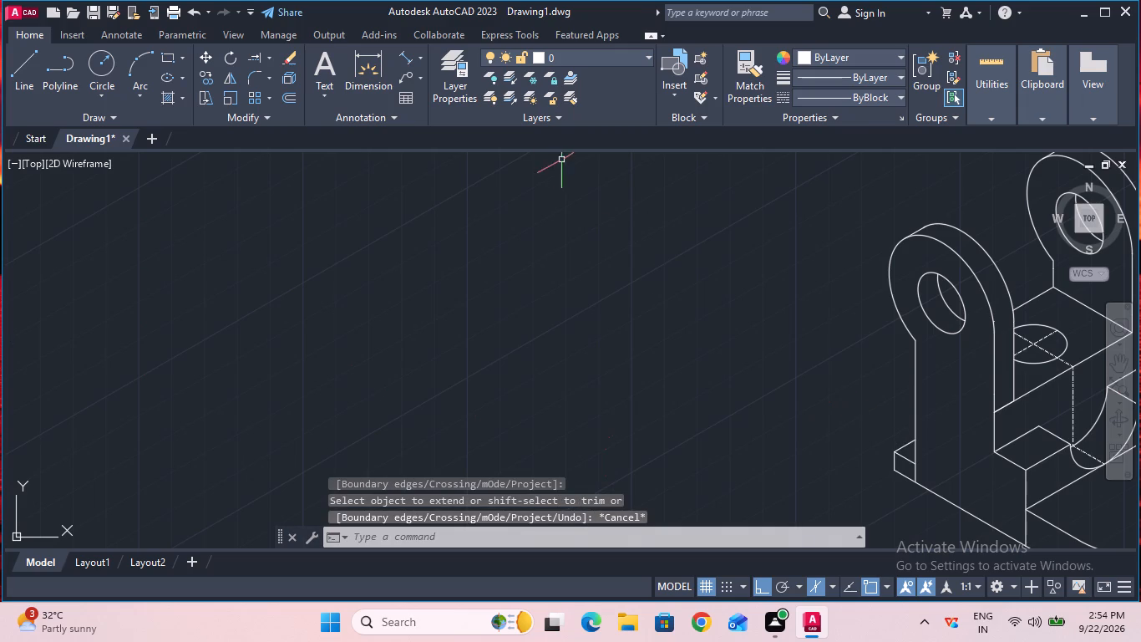
Trim the piece of the front ear's outer vertical edge that overshoots below the short sloping line at its base.
{"action": "left_click", "coordinate": [267, 53]}
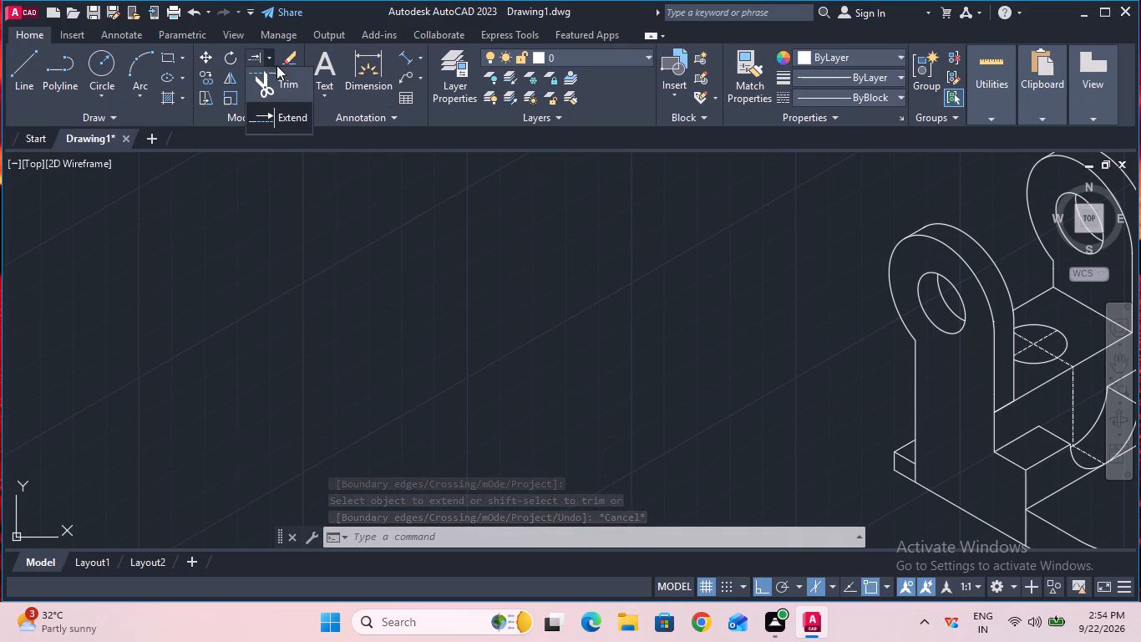
{"action": "left_click", "coordinate": [282, 79]}
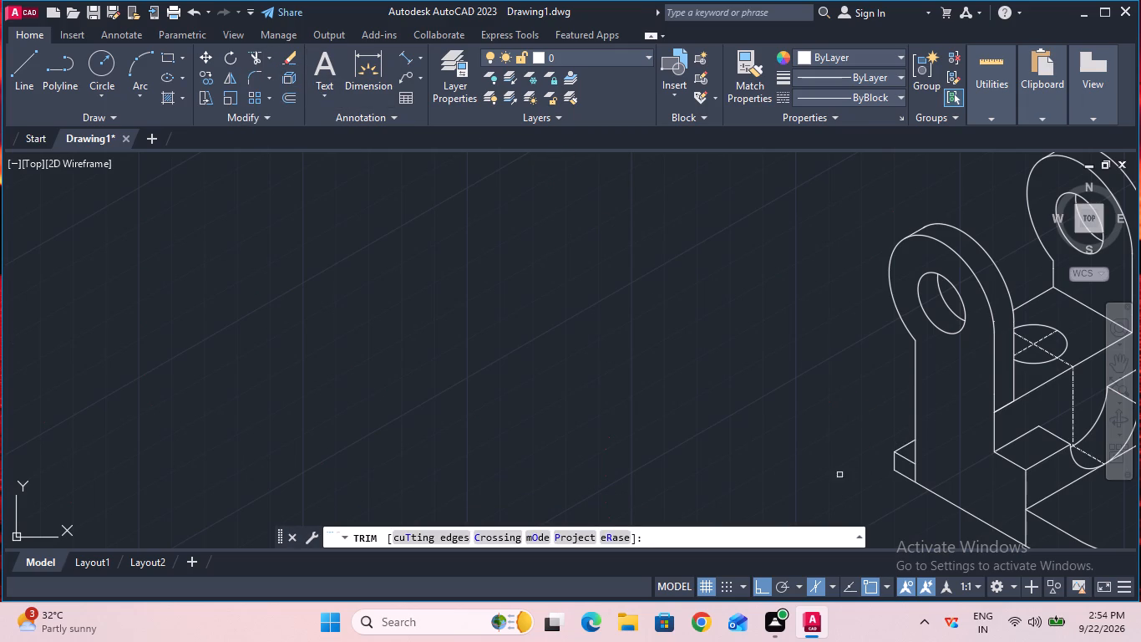
{"action": "left_click", "coordinate": [915, 475]}
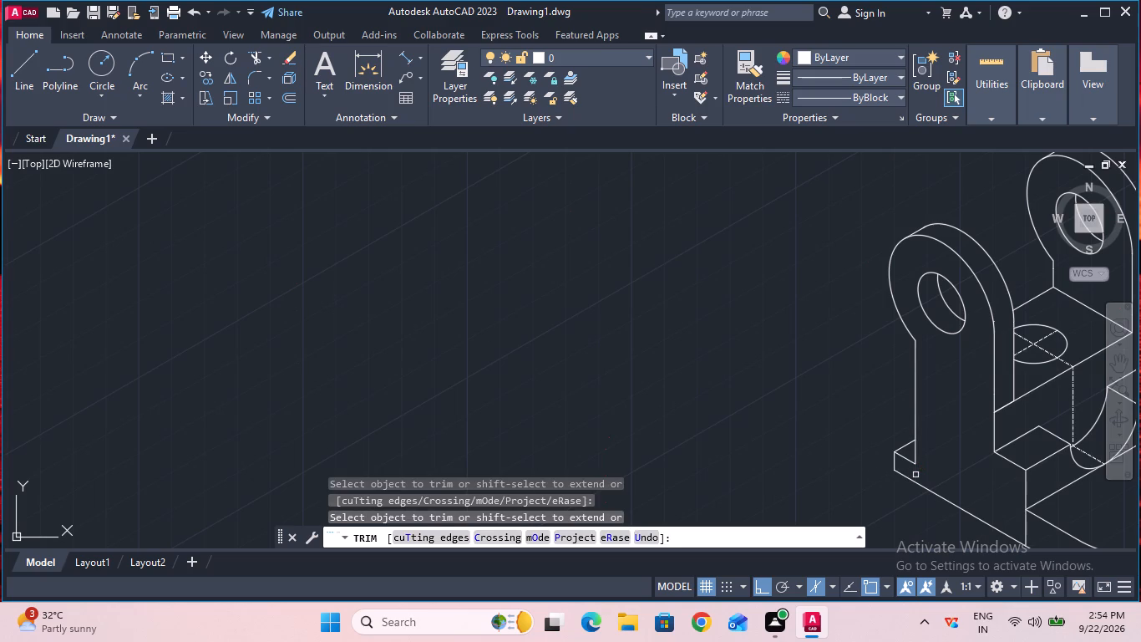
{"action": "scroll", "coordinate": [915, 475], "scroll_direction": "down", "scroll_amount": 1, "text": "ctrl"}
{"action": "key", "text": "Escape"}
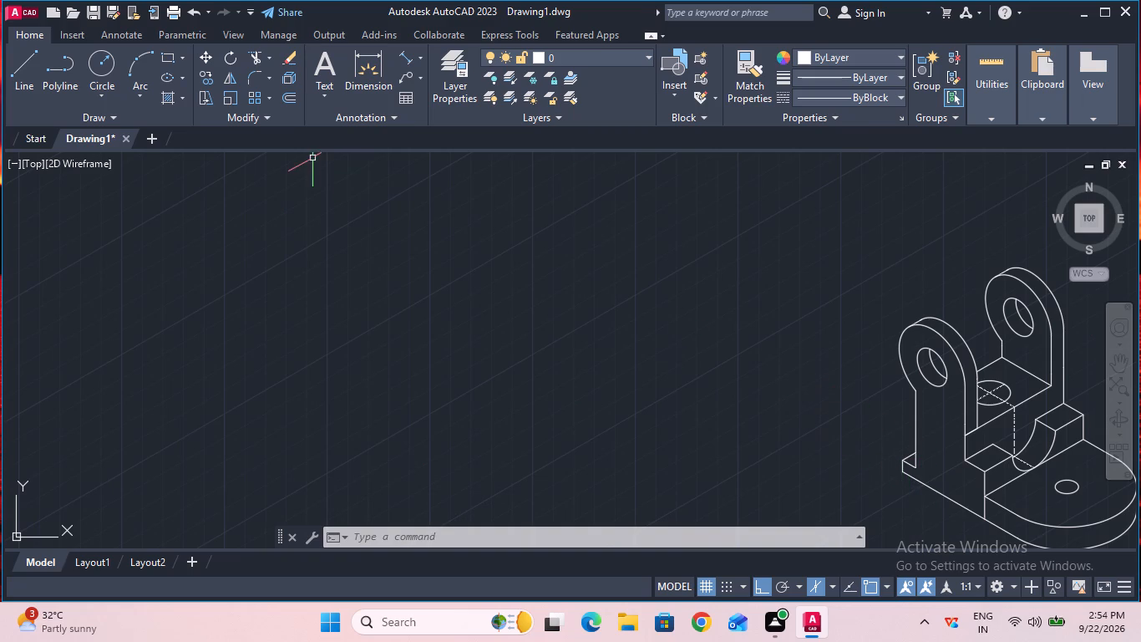
Draw a 22 mm CENTER-linetype line on the left isoplane, sloping up at 150° from the front vertical corner edge at the base's top.
{"action": "left_click", "coordinate": [860, 99]}
{"action": "left_click", "coordinate": [857, 165]}
{"action": "left_click", "coordinate": [33, 54]}
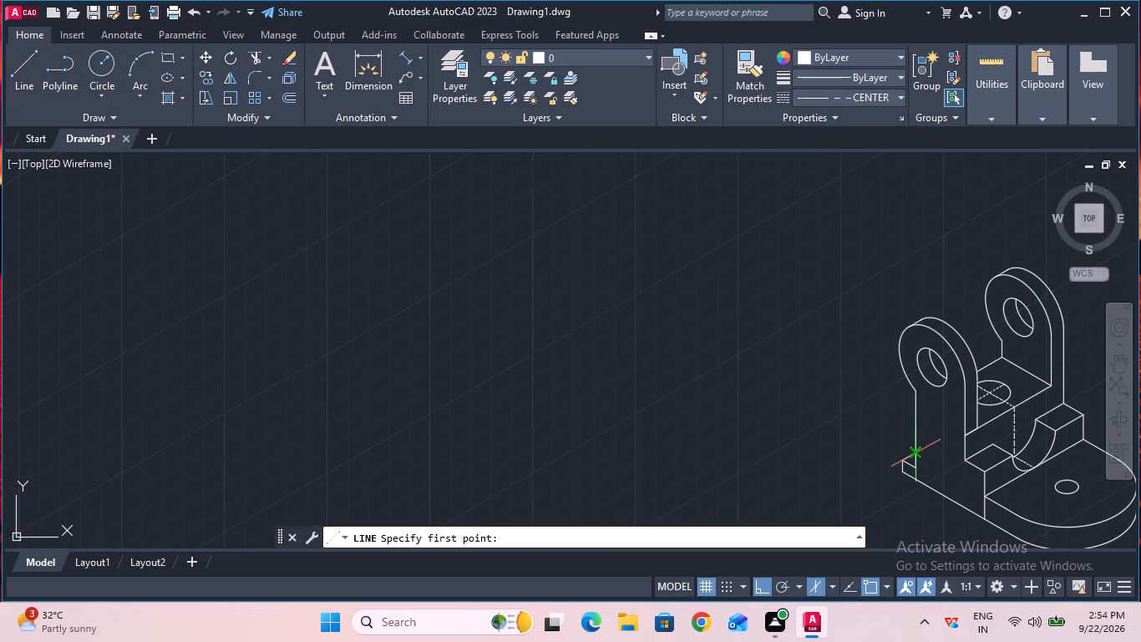
{"action": "double_click", "coordinate": [981, 502]}
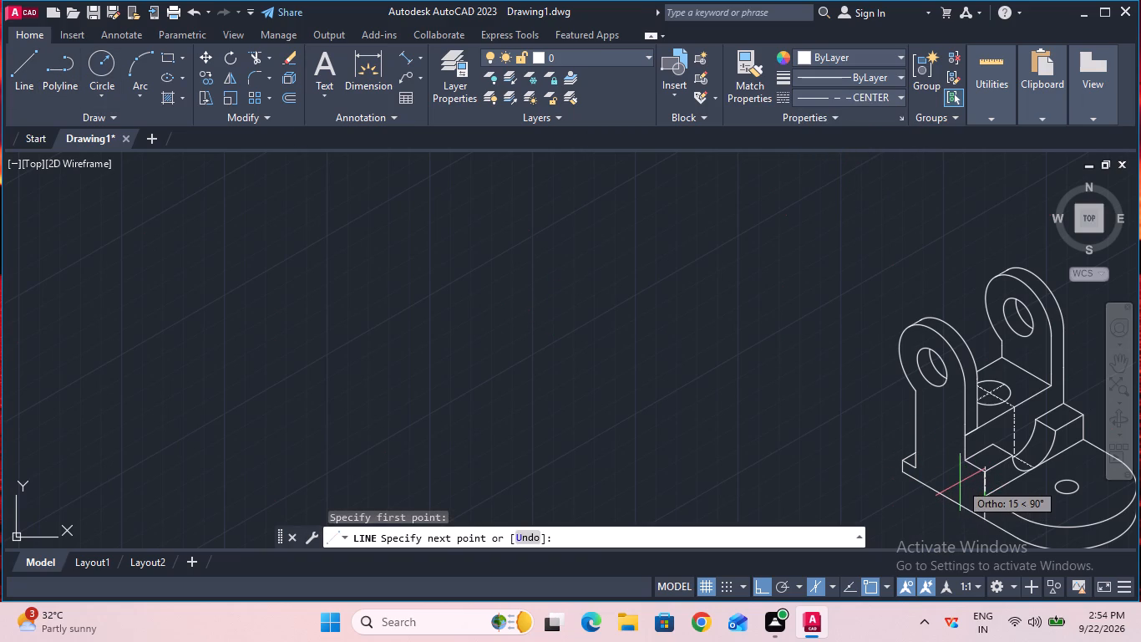
{"action": "key", "text": "F5"}
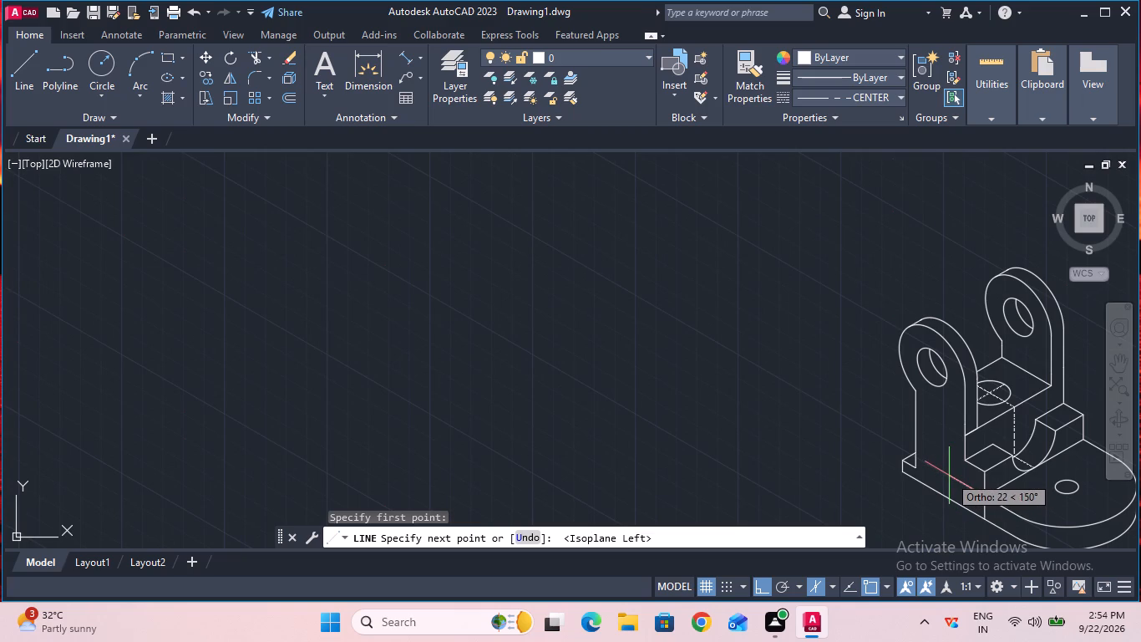
{"action": "type", "text": "22"}
{"action": "key", "text": "Return"}
{"action": "key", "text": "Escape"}
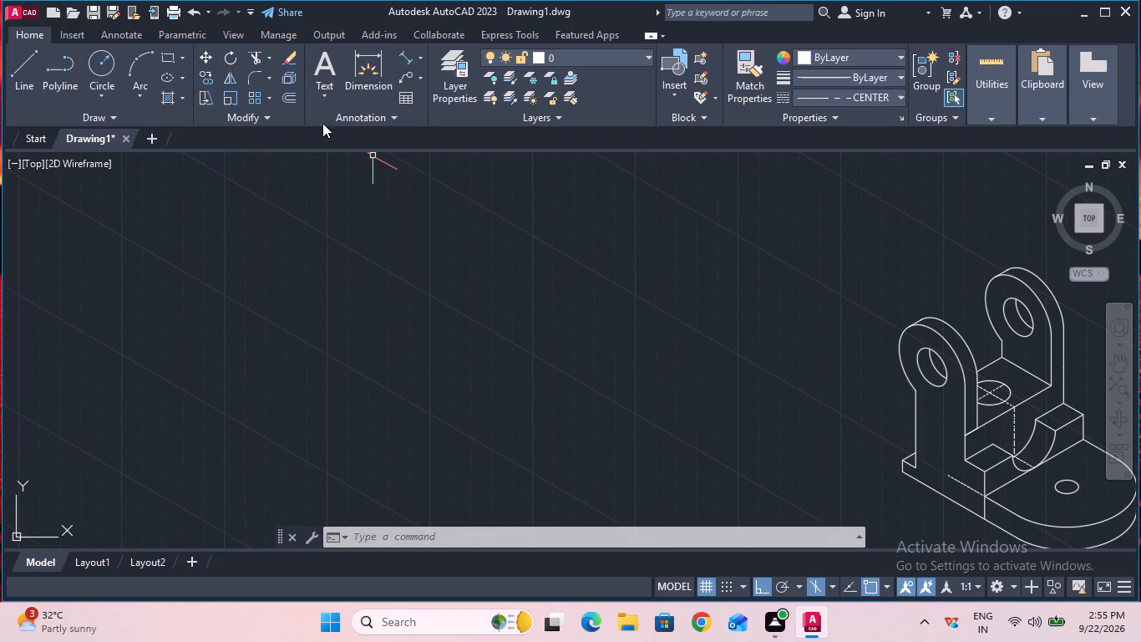
Extend the 22 mm center line up to the foot of the ear's outer vertical edge.
{"action": "left_click", "coordinate": [269, 60]}
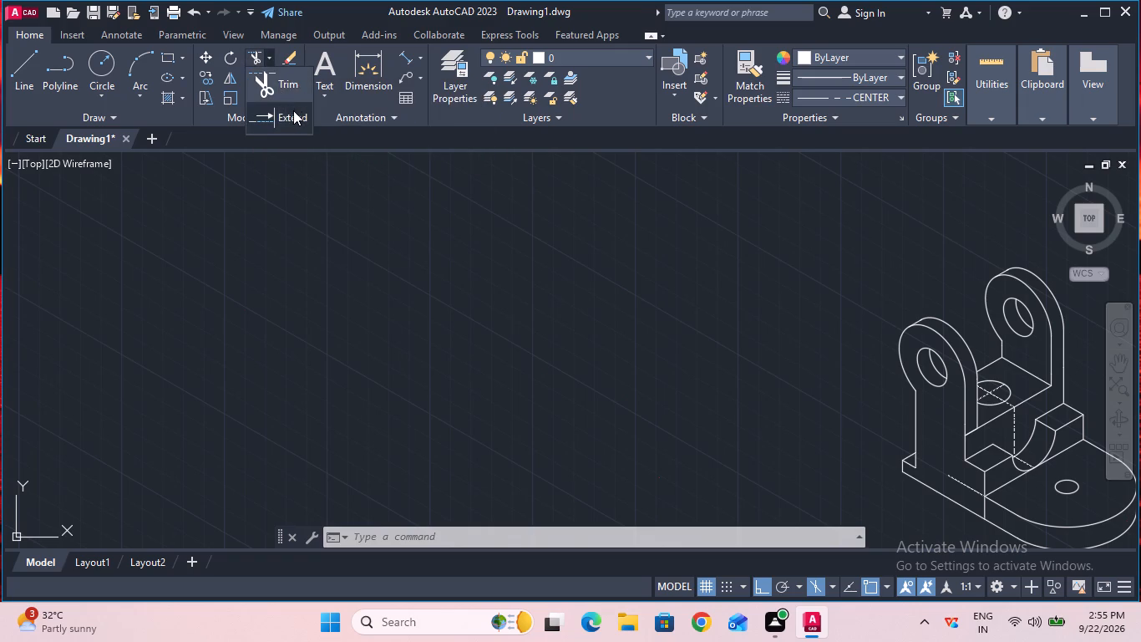
{"action": "double_click", "coordinate": [293, 110]}
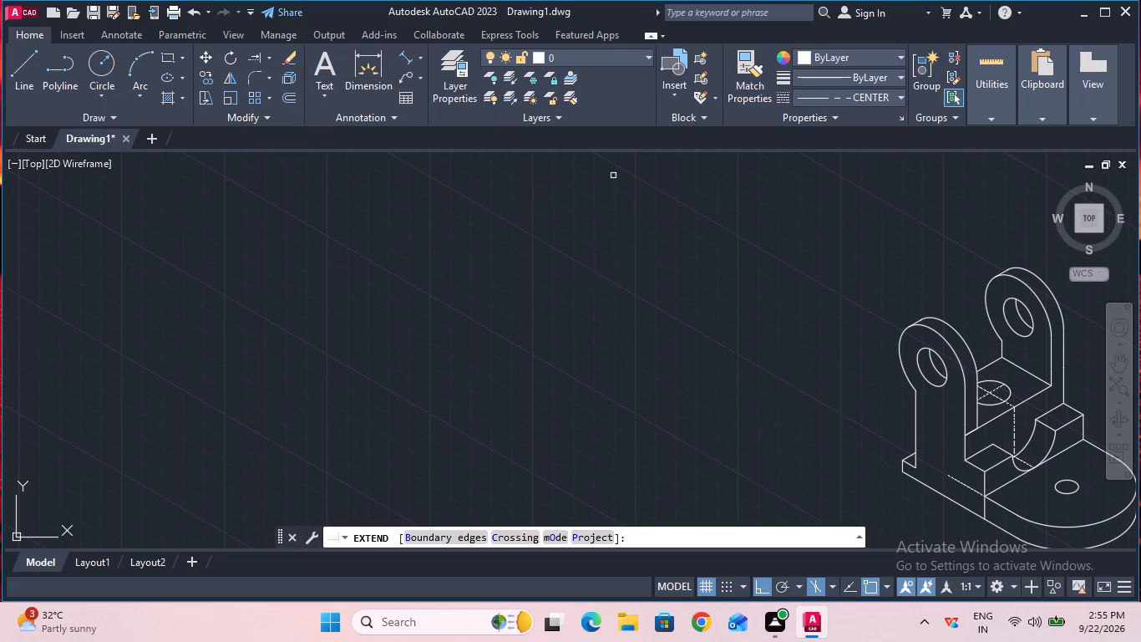
{"action": "left_click", "coordinate": [946, 474]}
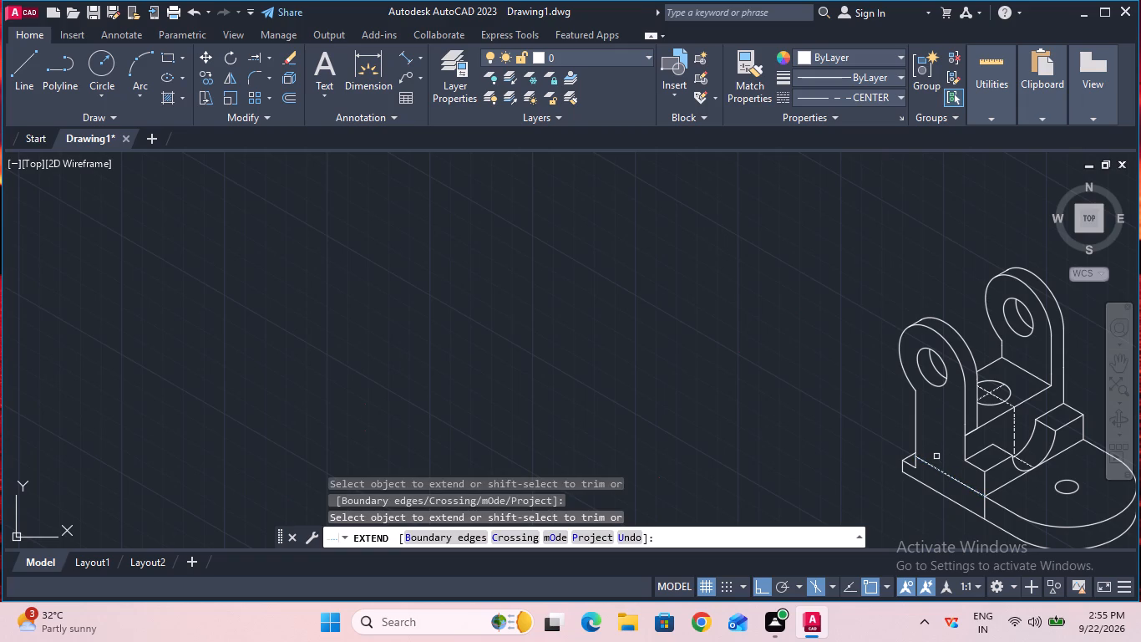
{"action": "key", "text": "Escape"}
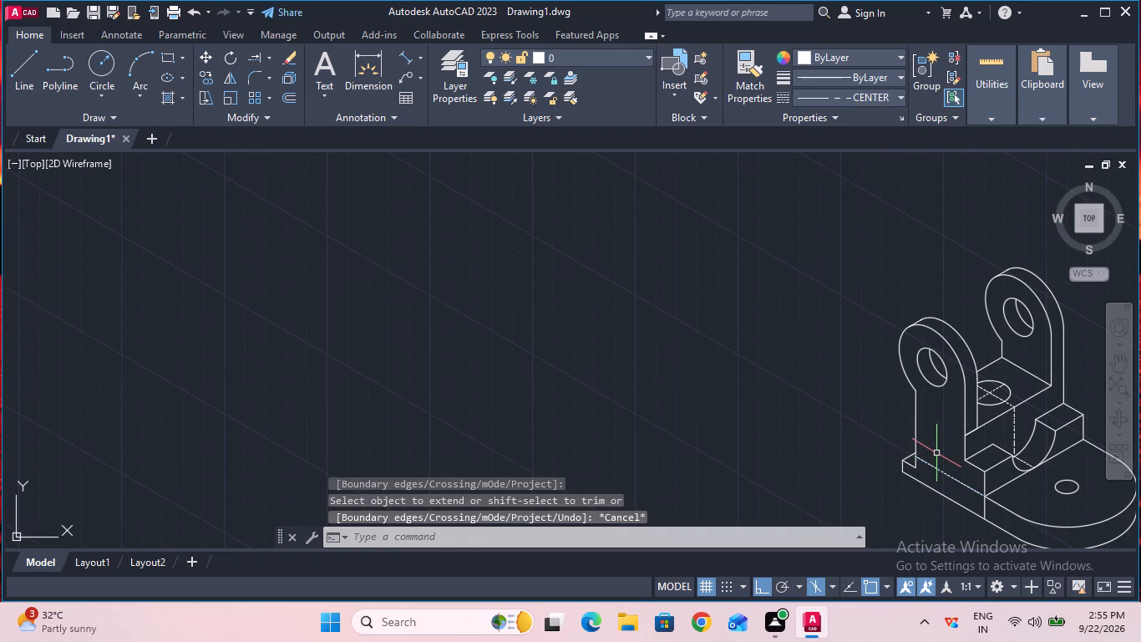
{"action": "left_click", "coordinate": [936, 453]}
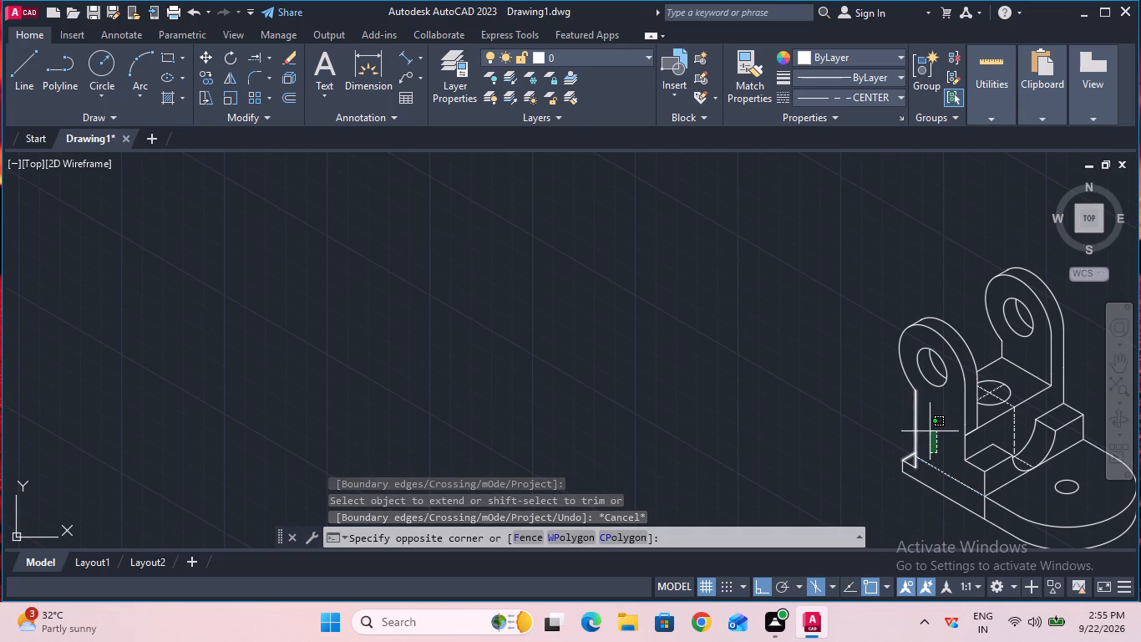
{"action": "left_click", "coordinate": [943, 435]}
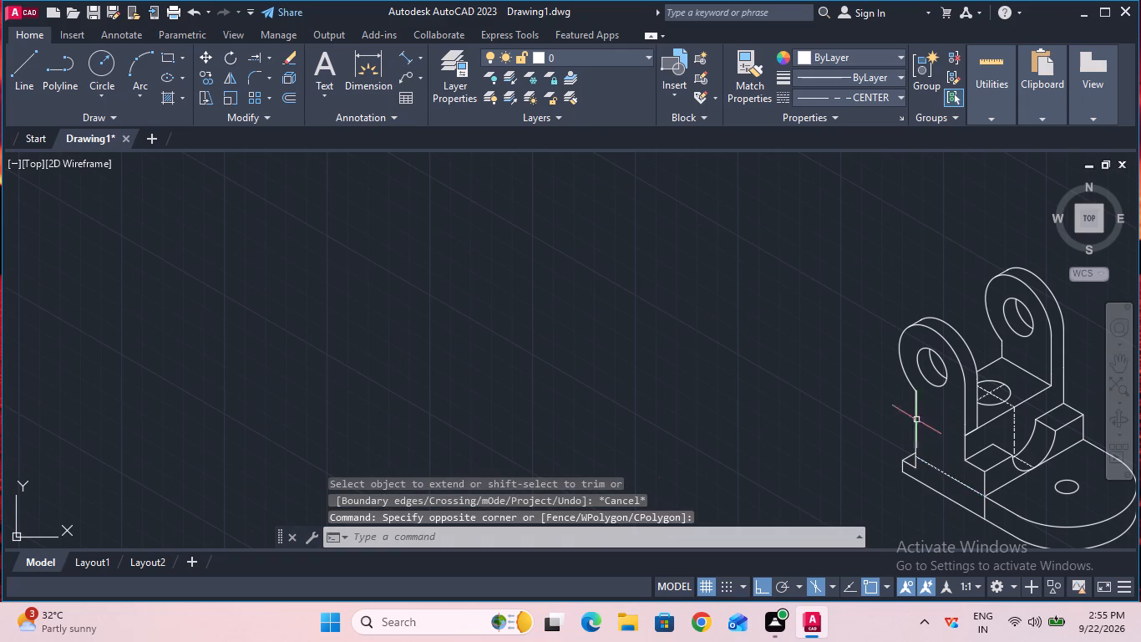
Set the current linetype to ByBlock.
{"action": "left_click", "coordinate": [834, 101]}
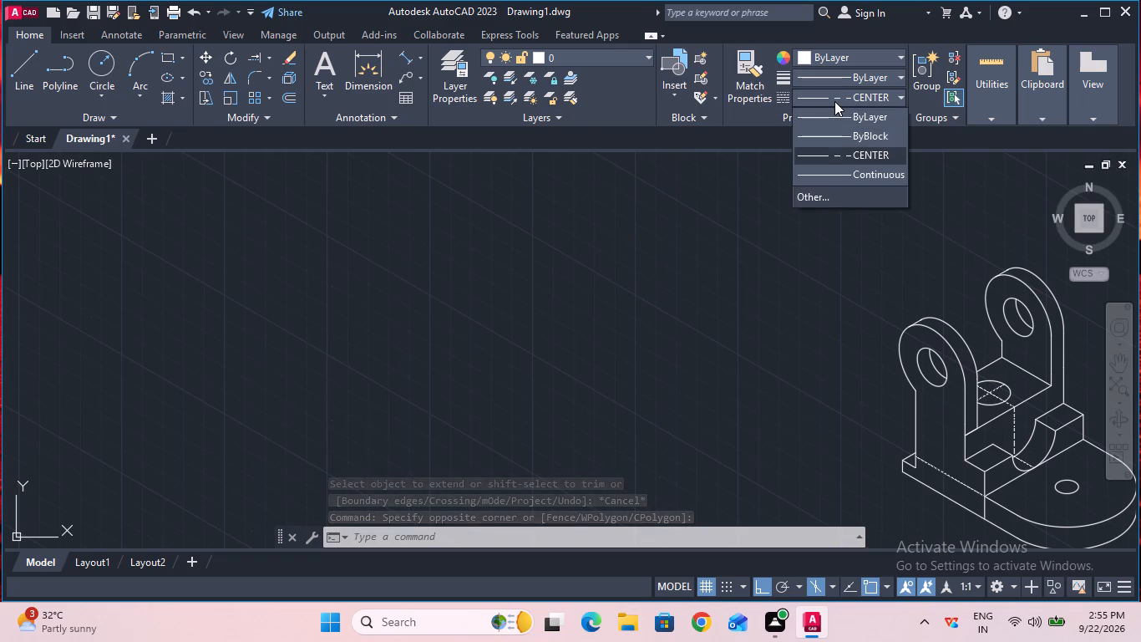
{"action": "left_click", "coordinate": [830, 138]}
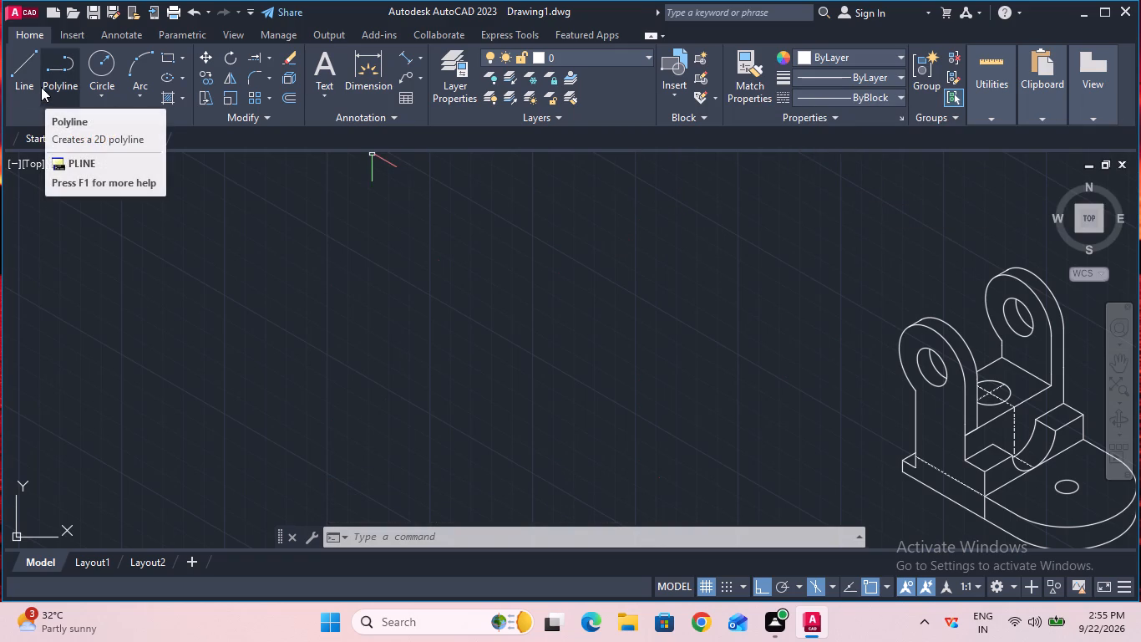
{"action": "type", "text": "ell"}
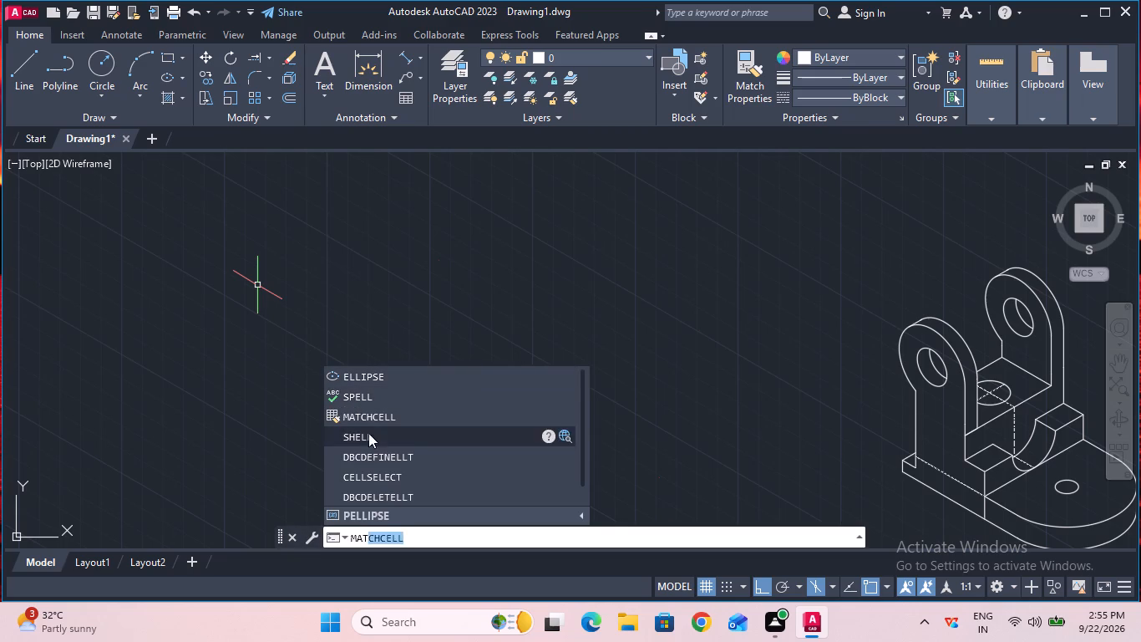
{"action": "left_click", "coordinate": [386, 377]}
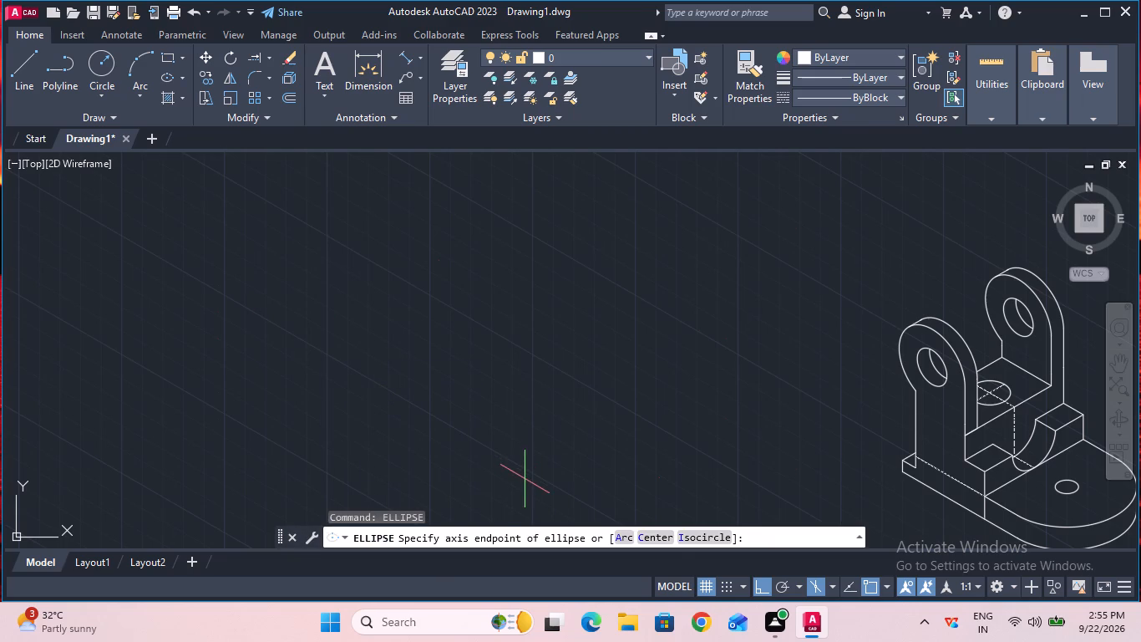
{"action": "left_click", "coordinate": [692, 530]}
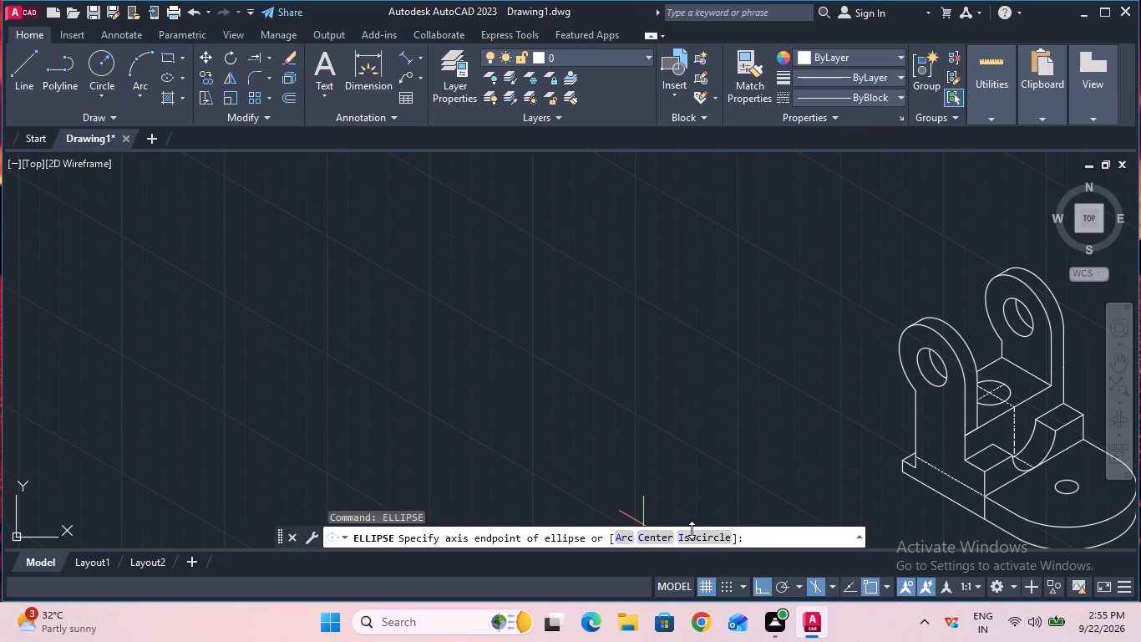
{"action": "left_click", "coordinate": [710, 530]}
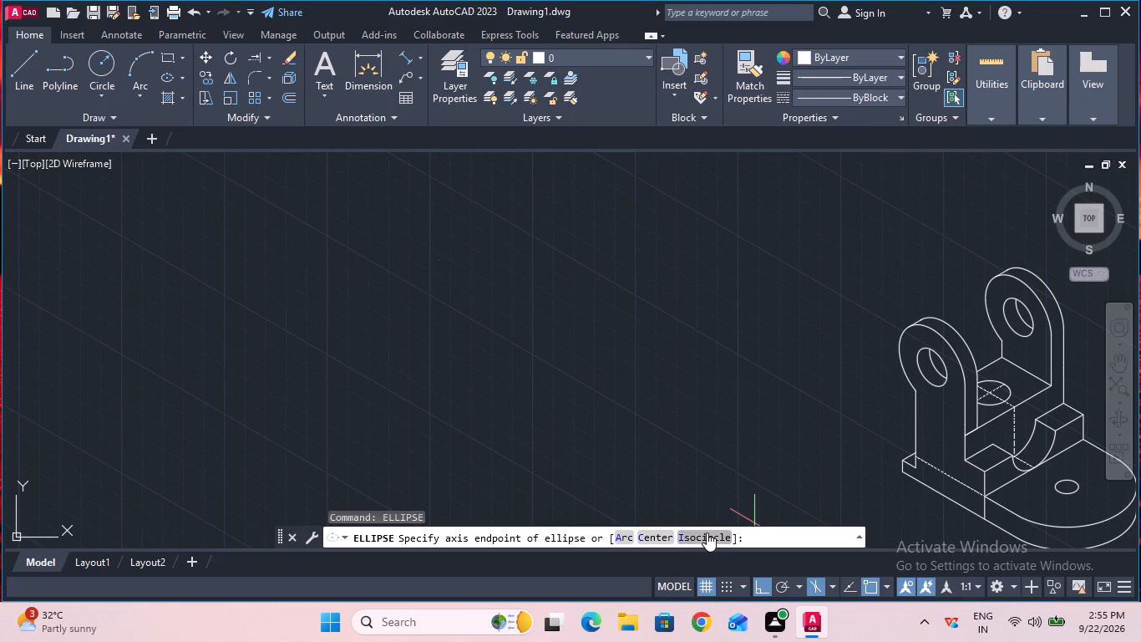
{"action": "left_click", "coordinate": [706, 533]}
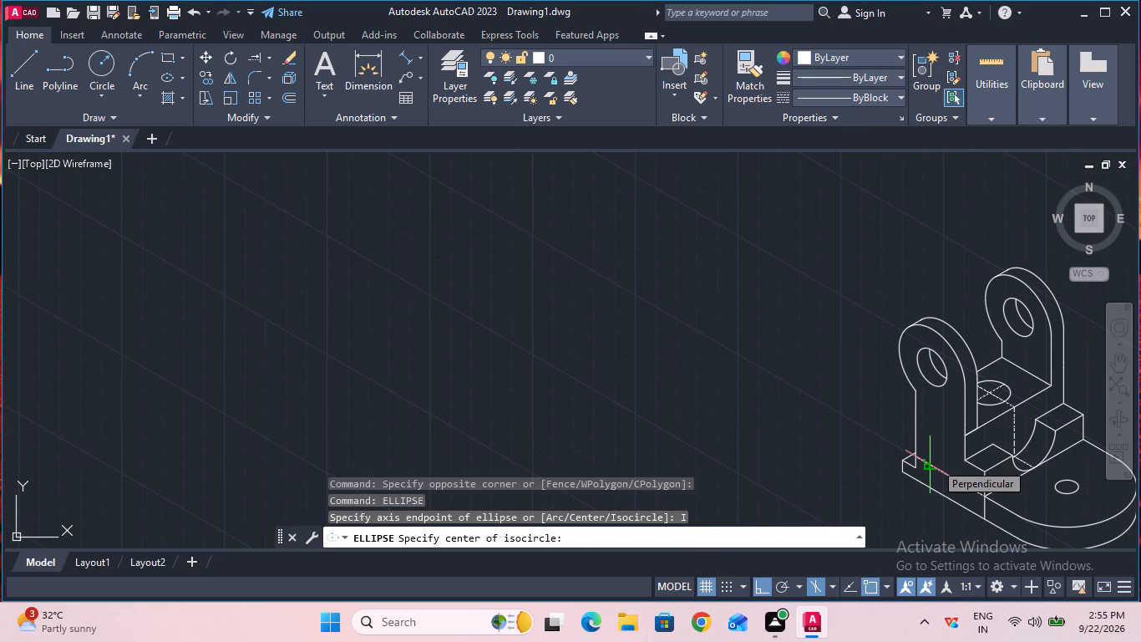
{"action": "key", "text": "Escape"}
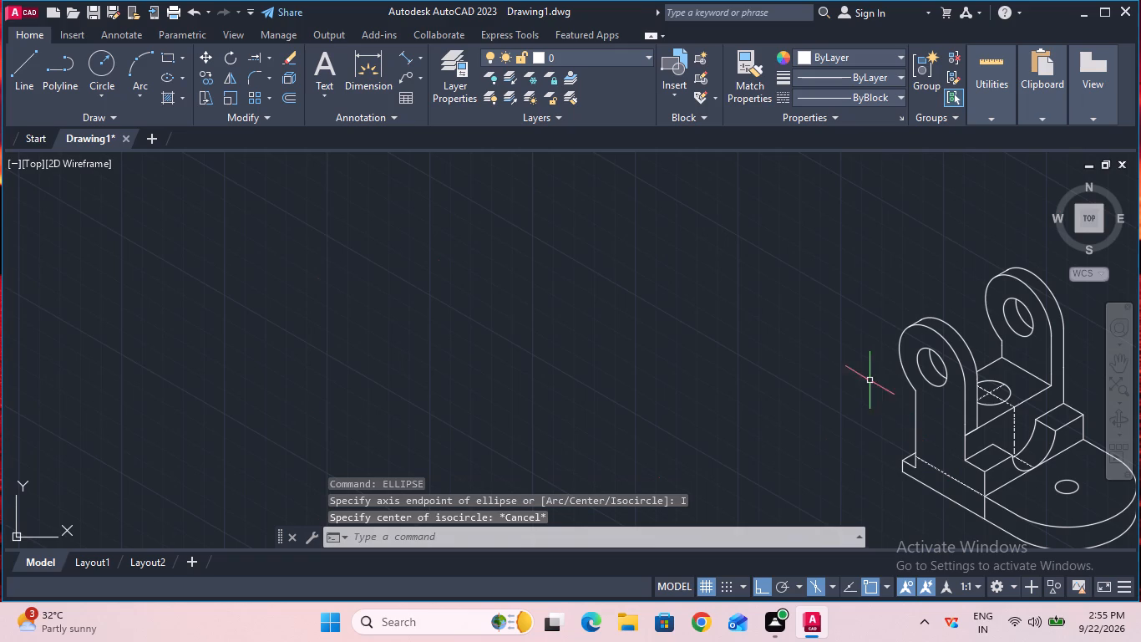
Draw a 9 mm vertical line straight down from the center of the front ear's hole.
{"action": "left_click", "coordinate": [34, 61]}
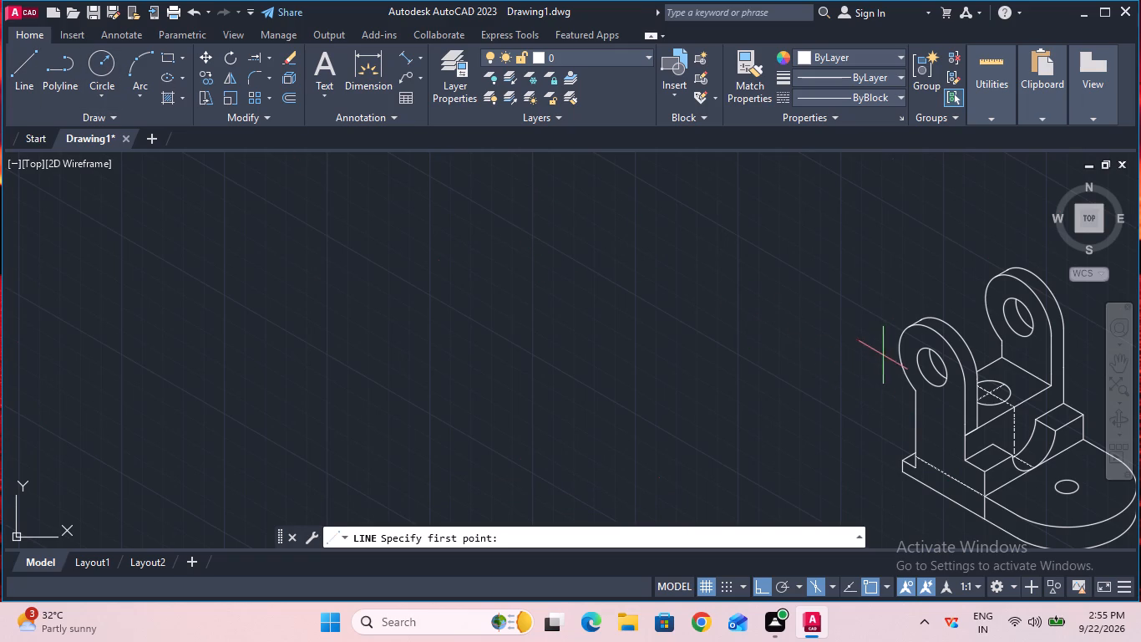
{"action": "left_click", "coordinate": [933, 372]}
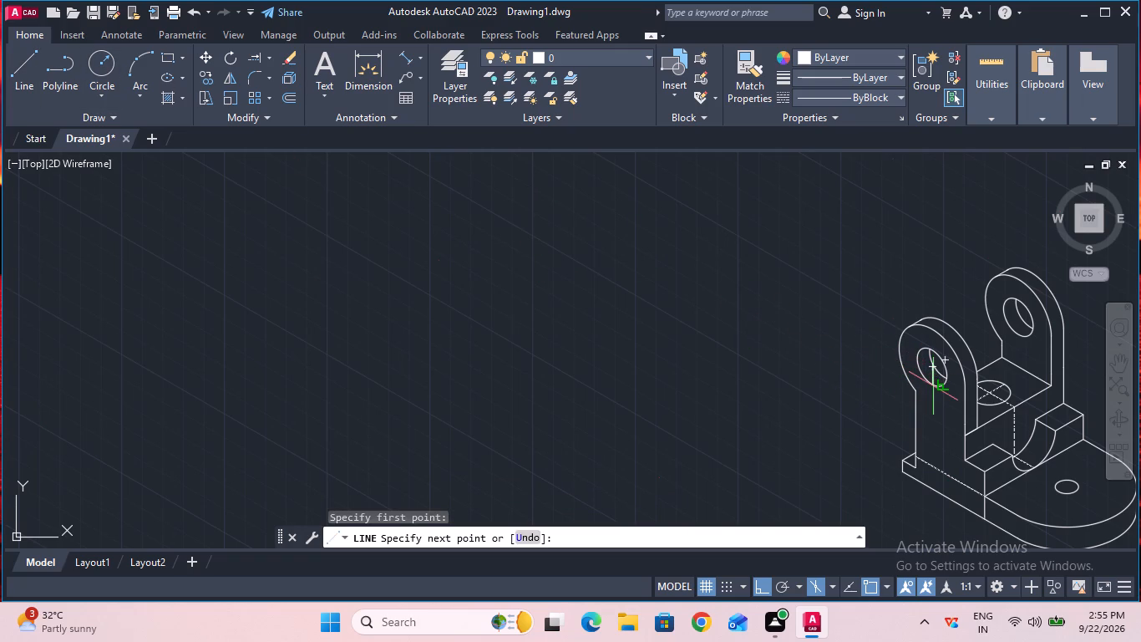
{"action": "key", "text": "9"}
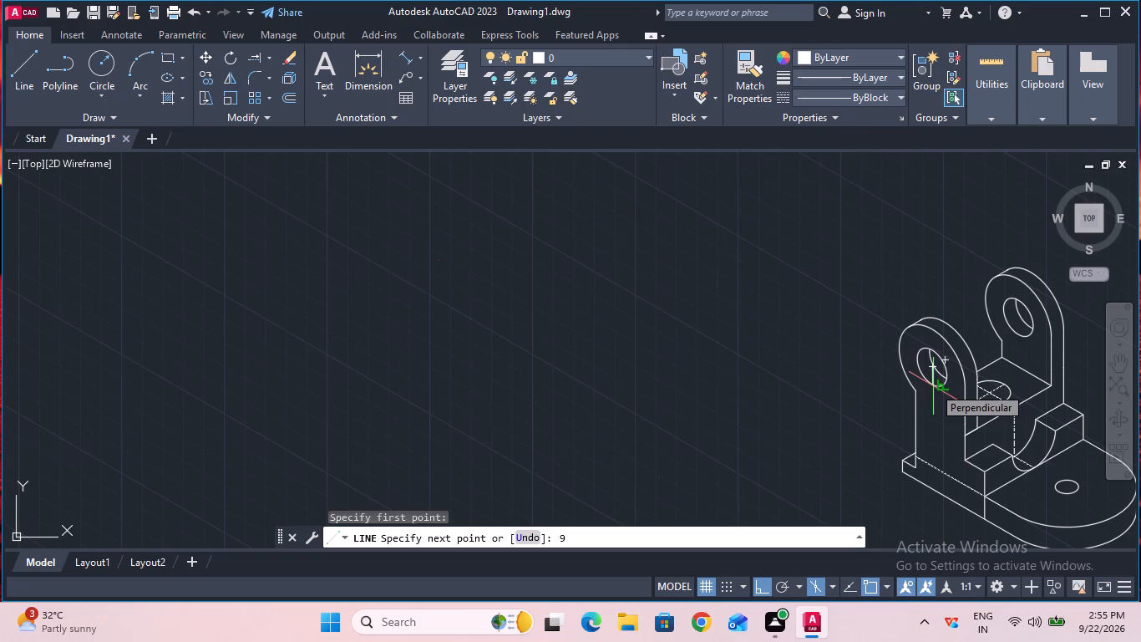
{"action": "key", "text": "Return"}
{"action": "scroll", "coordinate": [933, 386], "scroll_direction": "up", "scroll_amount": 1, "text": "ctrl"}
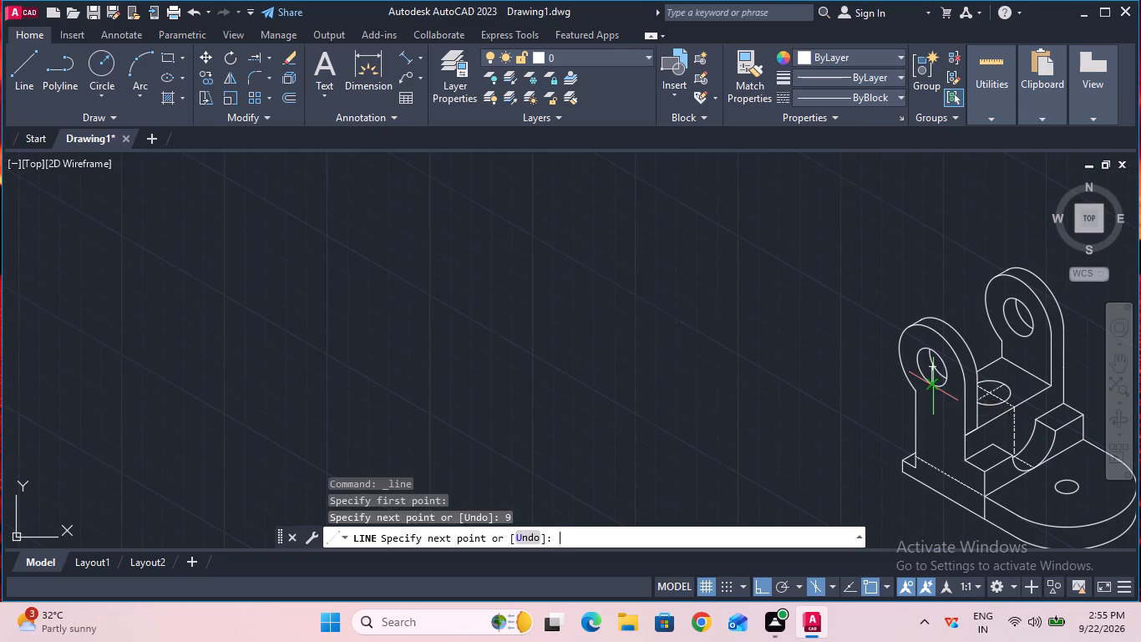
{"action": "scroll", "coordinate": [933, 386], "scroll_direction": "up", "scroll_amount": 2, "text": "ctrl"}
{"action": "key", "text": "Escape"}
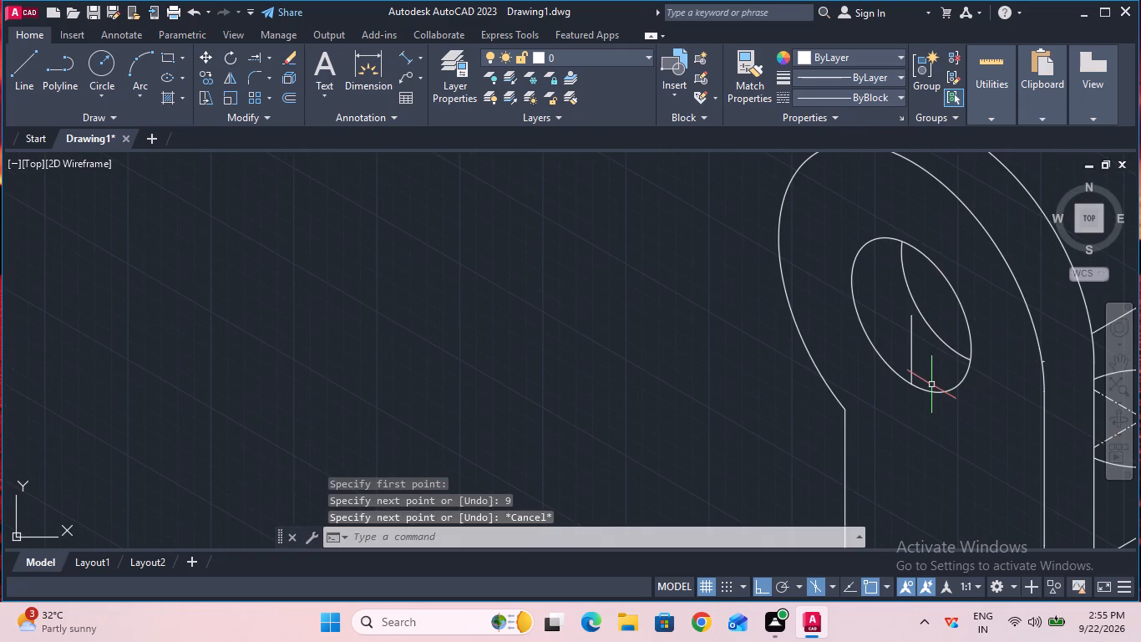
Change the linetype of the 9 mm line in the front ear's hole to CENTER.
{"action": "left_click", "coordinate": [911, 329]}
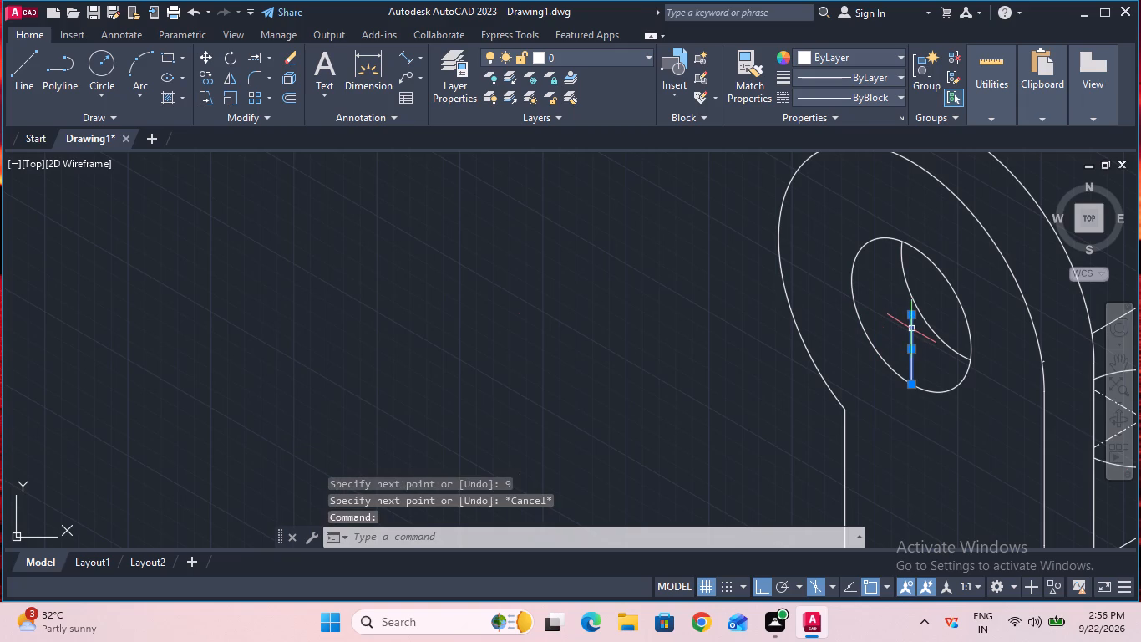
{"action": "type", "text": "pr"}
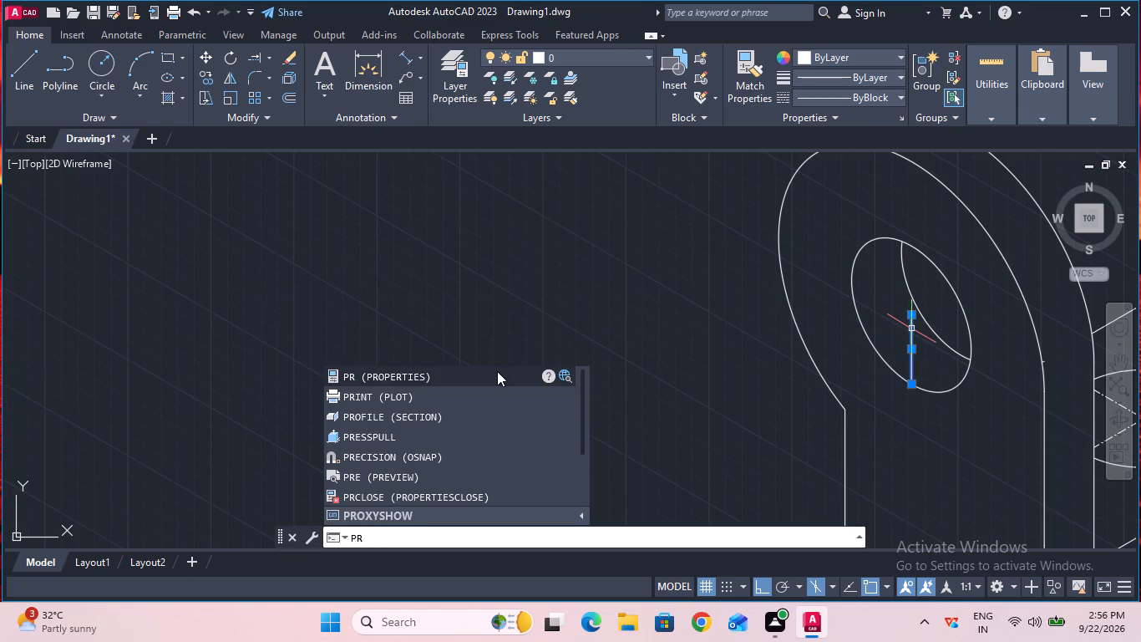
{"action": "left_click", "coordinate": [497, 369]}
{"action": "left_click", "coordinate": [240, 131]}
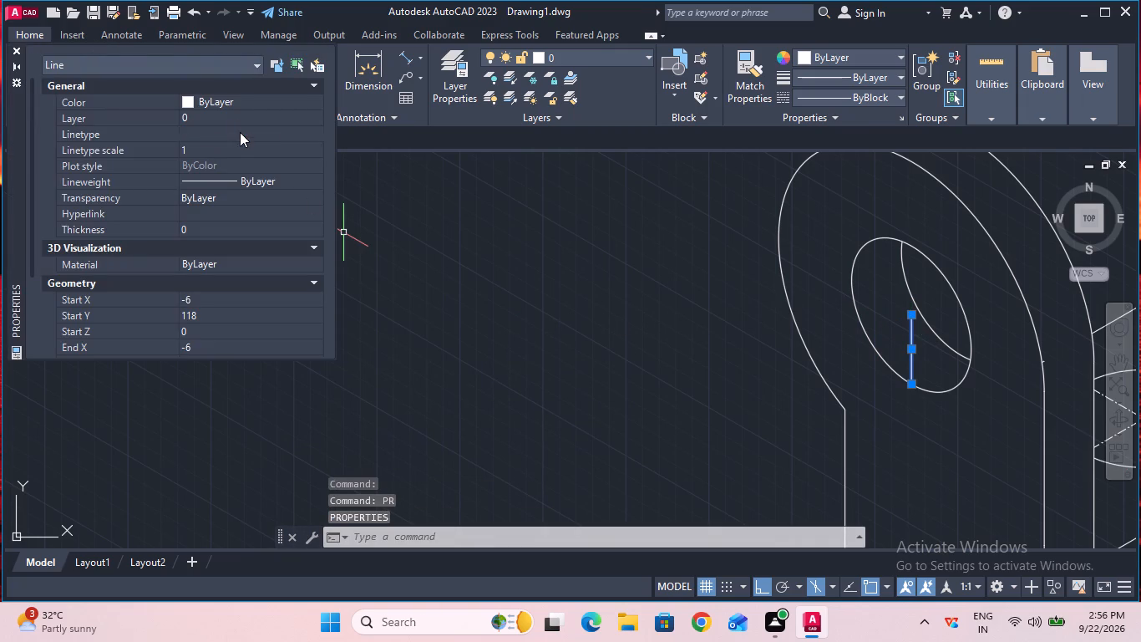
{"action": "left_click", "coordinate": [240, 132]}
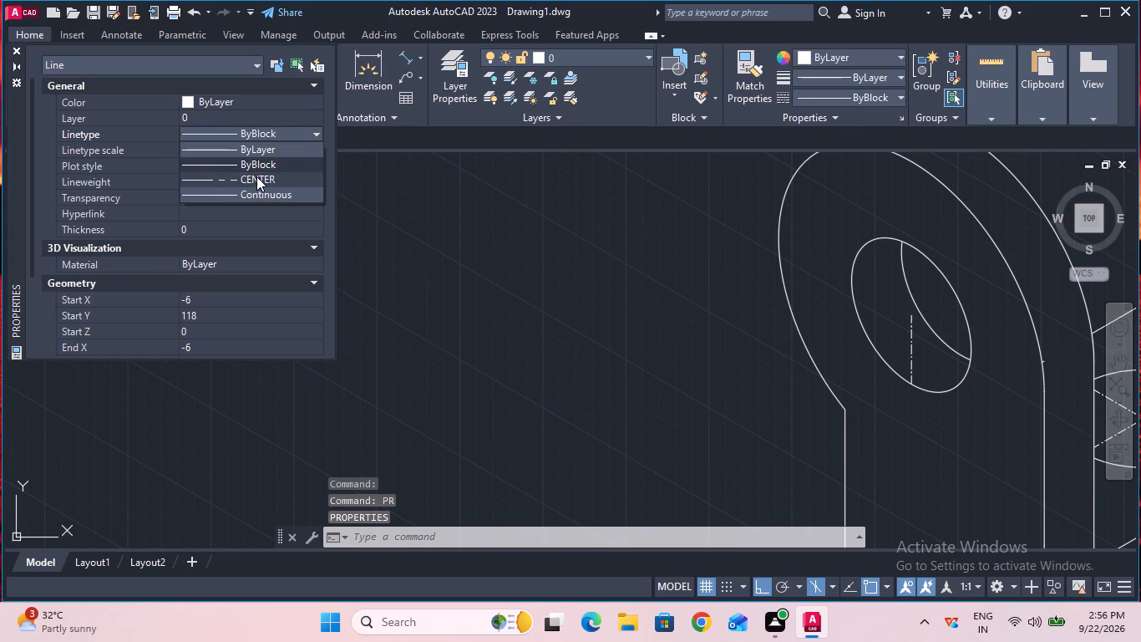
{"action": "left_click", "coordinate": [256, 176]}
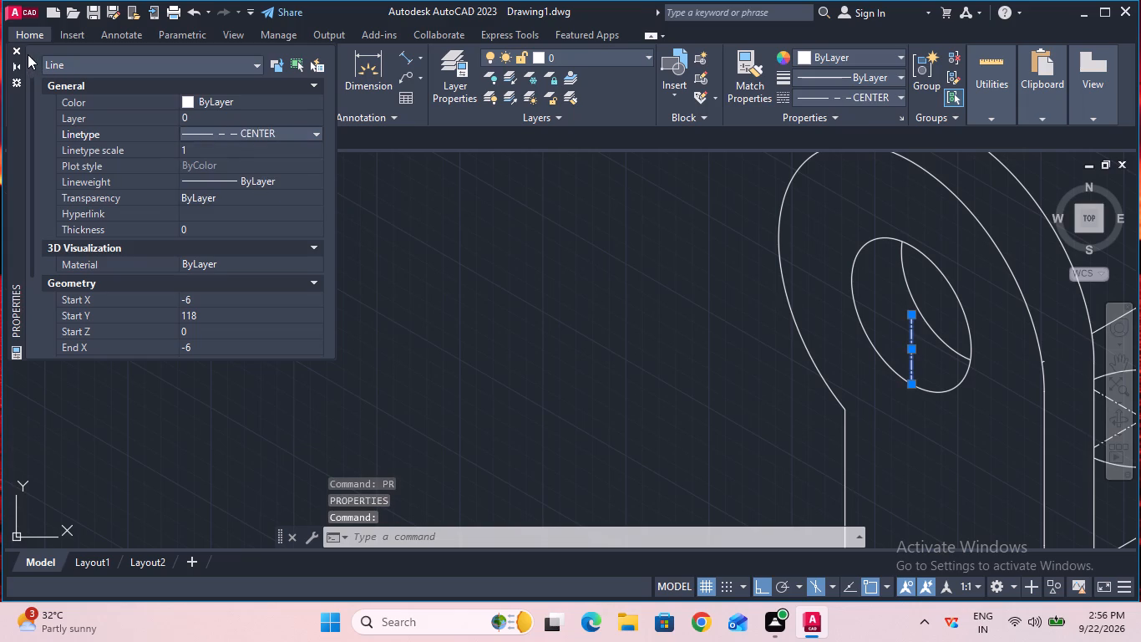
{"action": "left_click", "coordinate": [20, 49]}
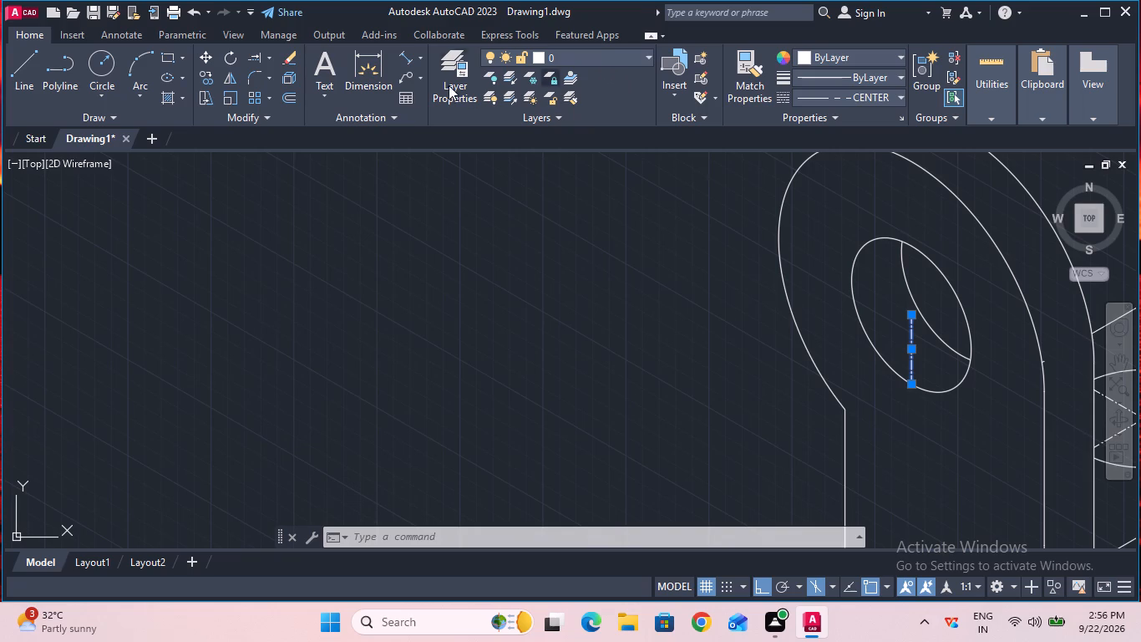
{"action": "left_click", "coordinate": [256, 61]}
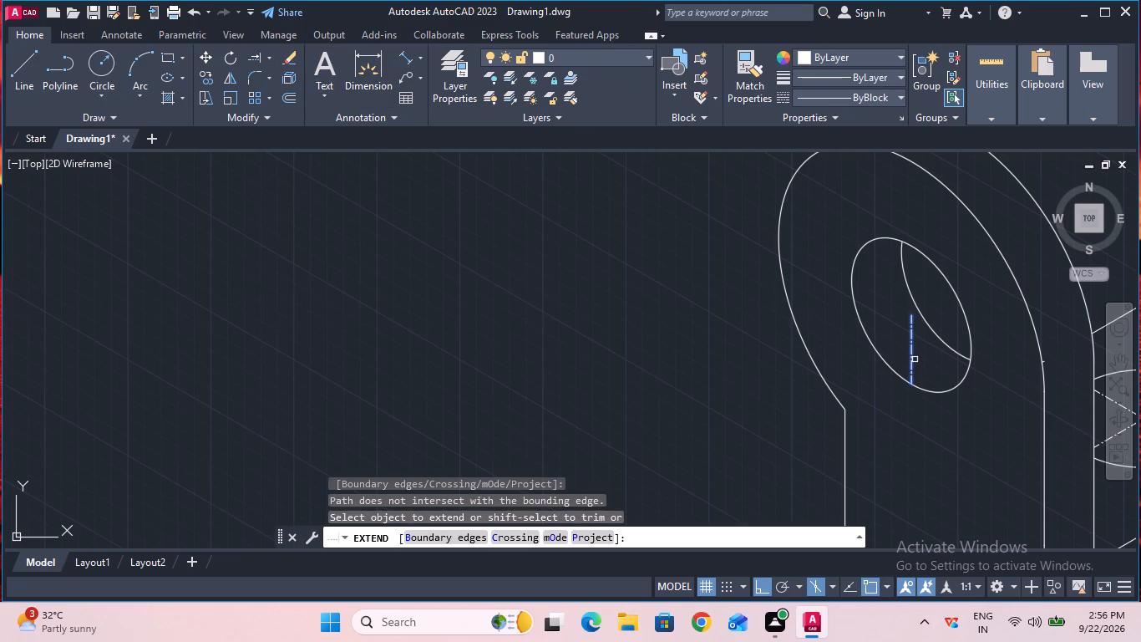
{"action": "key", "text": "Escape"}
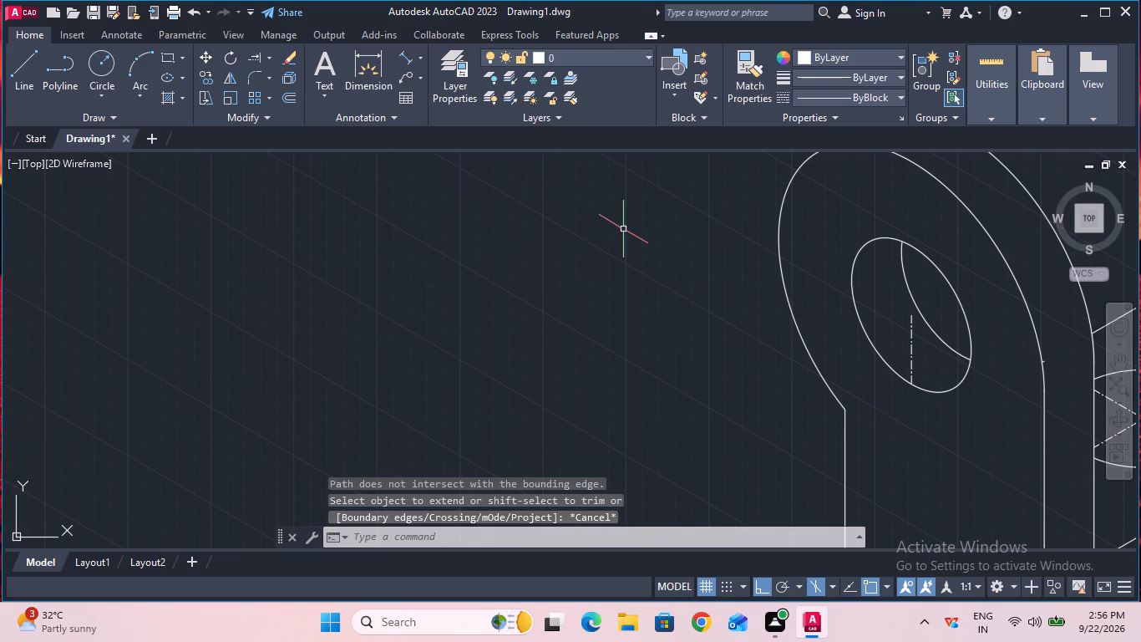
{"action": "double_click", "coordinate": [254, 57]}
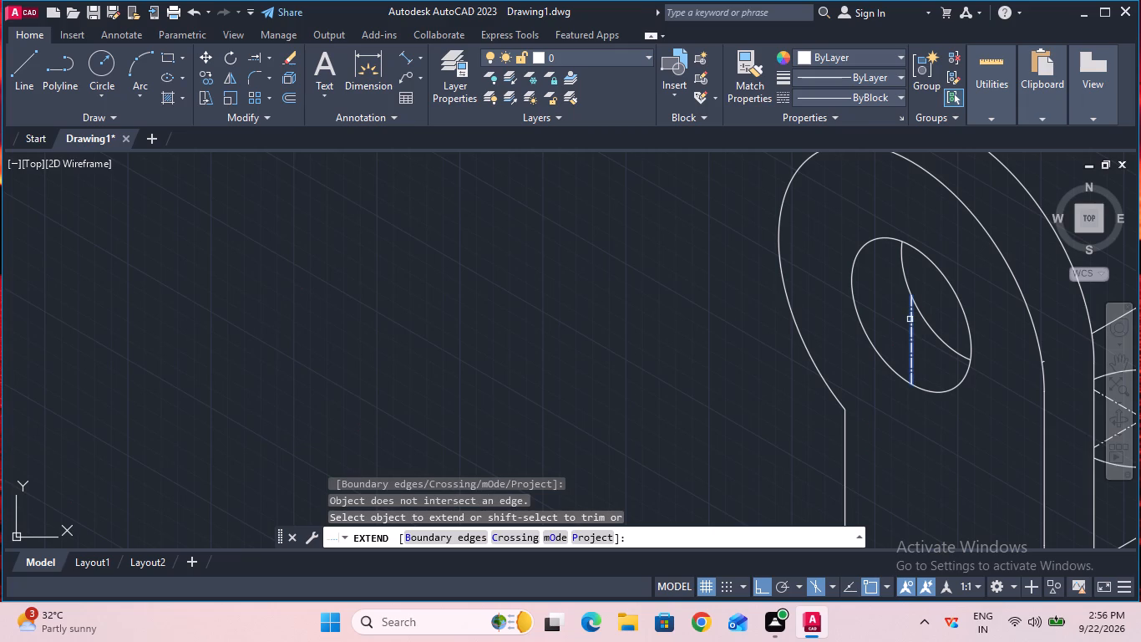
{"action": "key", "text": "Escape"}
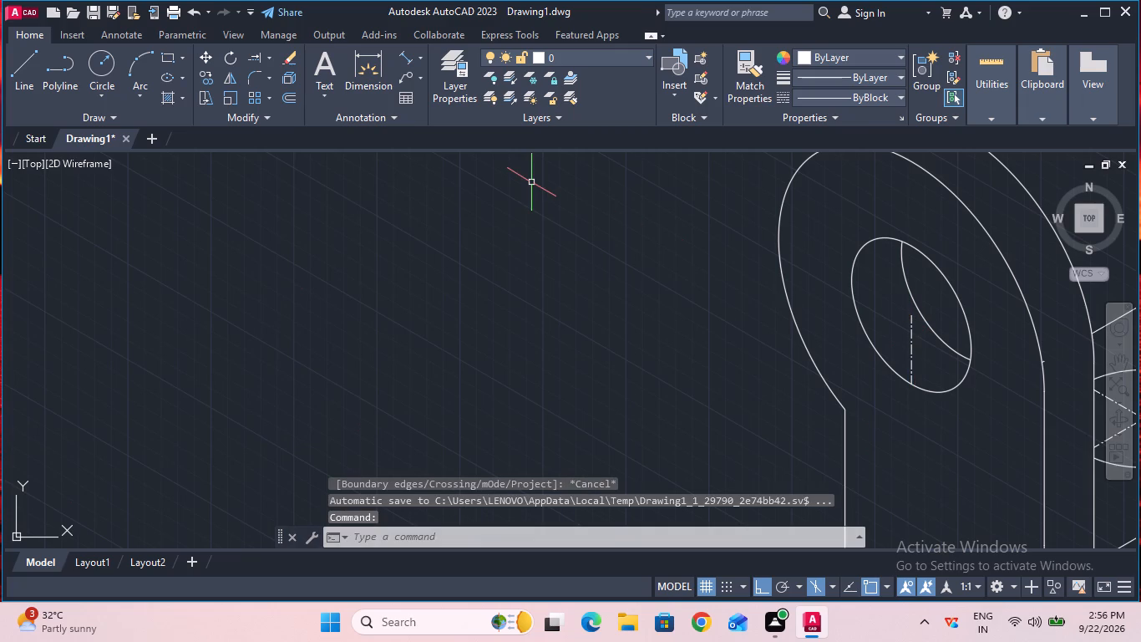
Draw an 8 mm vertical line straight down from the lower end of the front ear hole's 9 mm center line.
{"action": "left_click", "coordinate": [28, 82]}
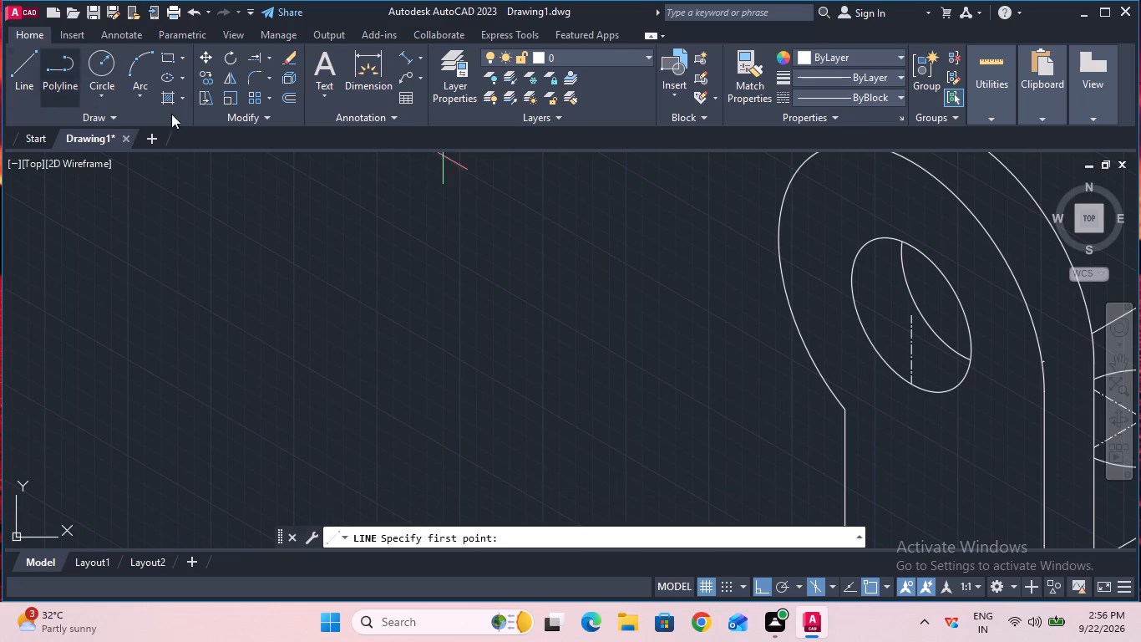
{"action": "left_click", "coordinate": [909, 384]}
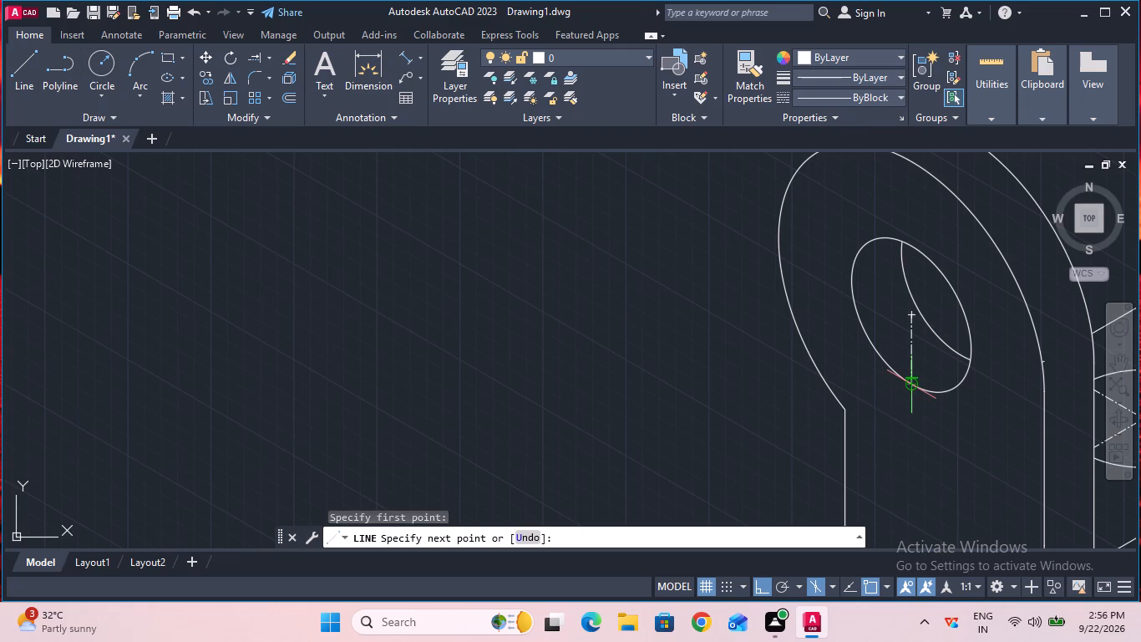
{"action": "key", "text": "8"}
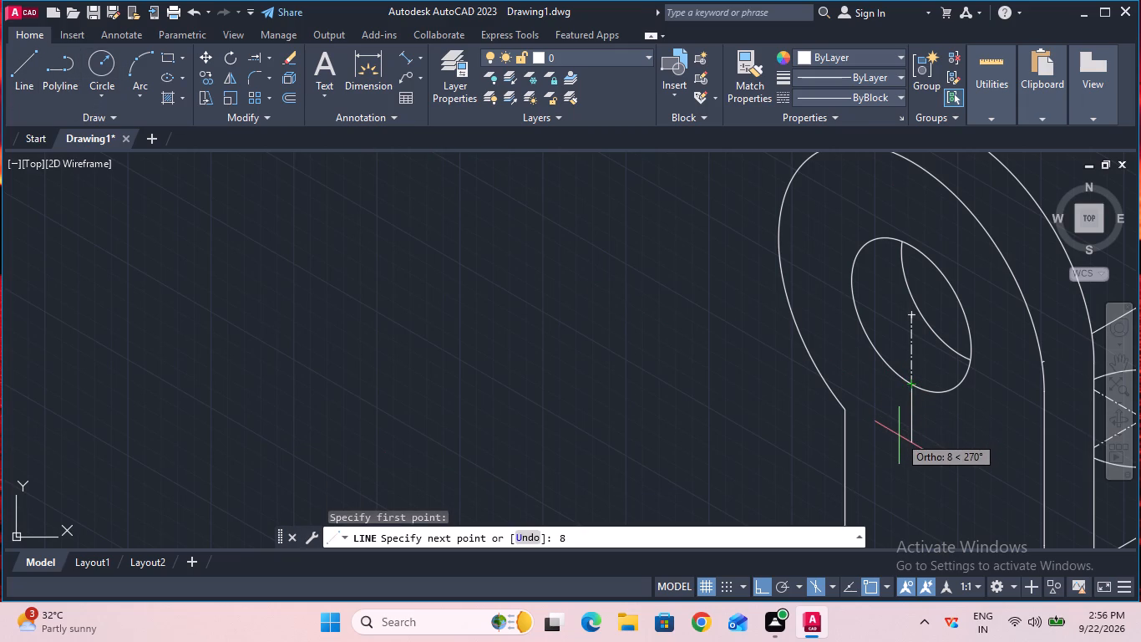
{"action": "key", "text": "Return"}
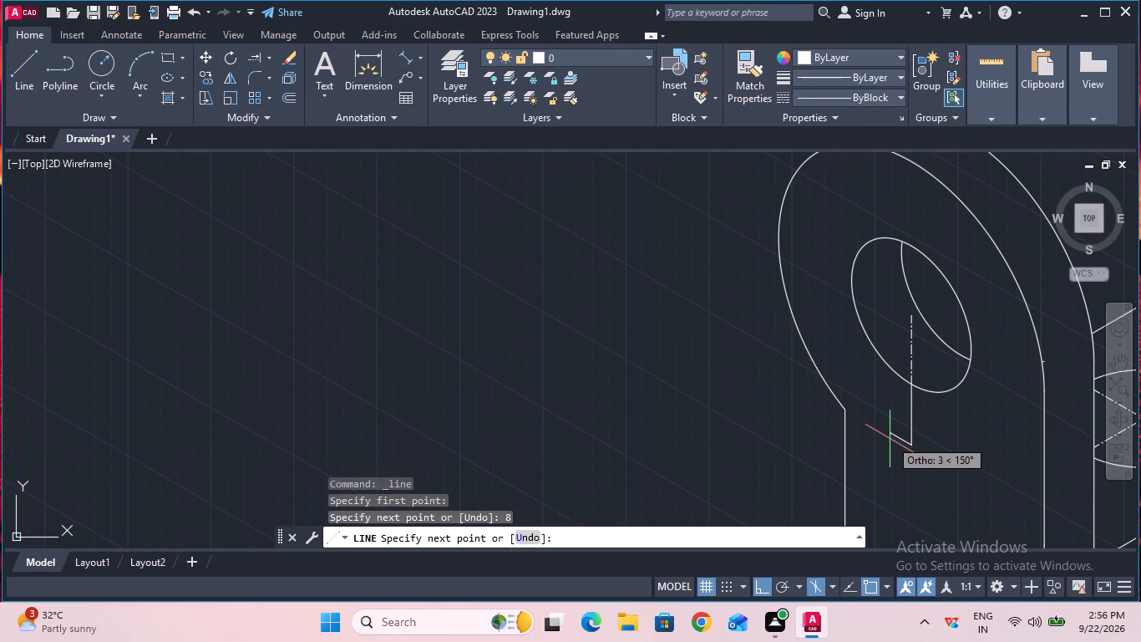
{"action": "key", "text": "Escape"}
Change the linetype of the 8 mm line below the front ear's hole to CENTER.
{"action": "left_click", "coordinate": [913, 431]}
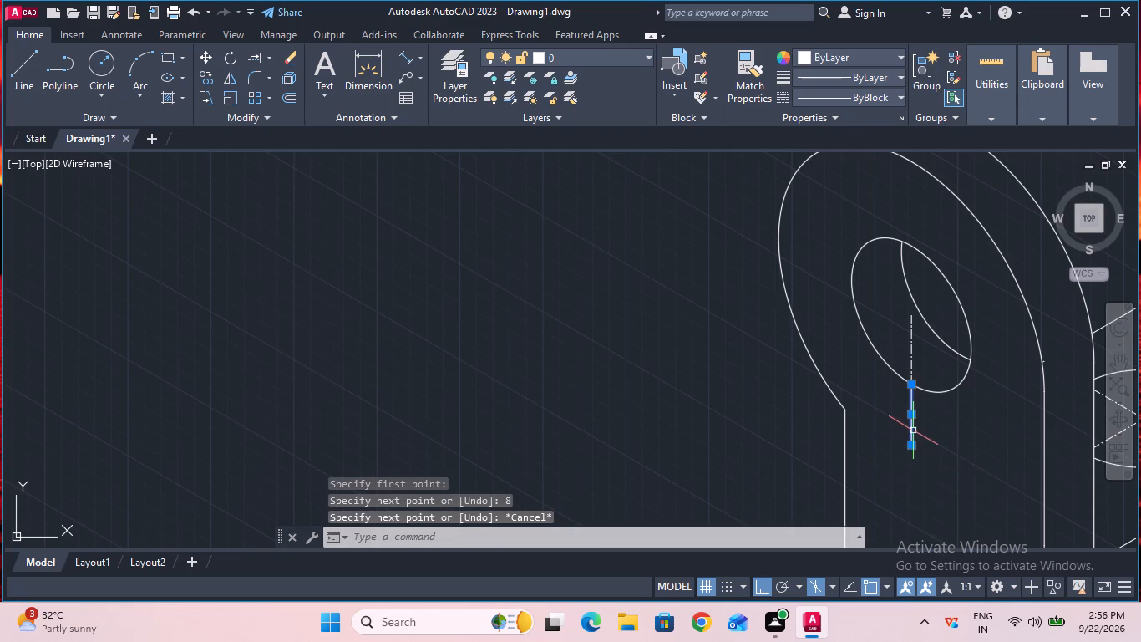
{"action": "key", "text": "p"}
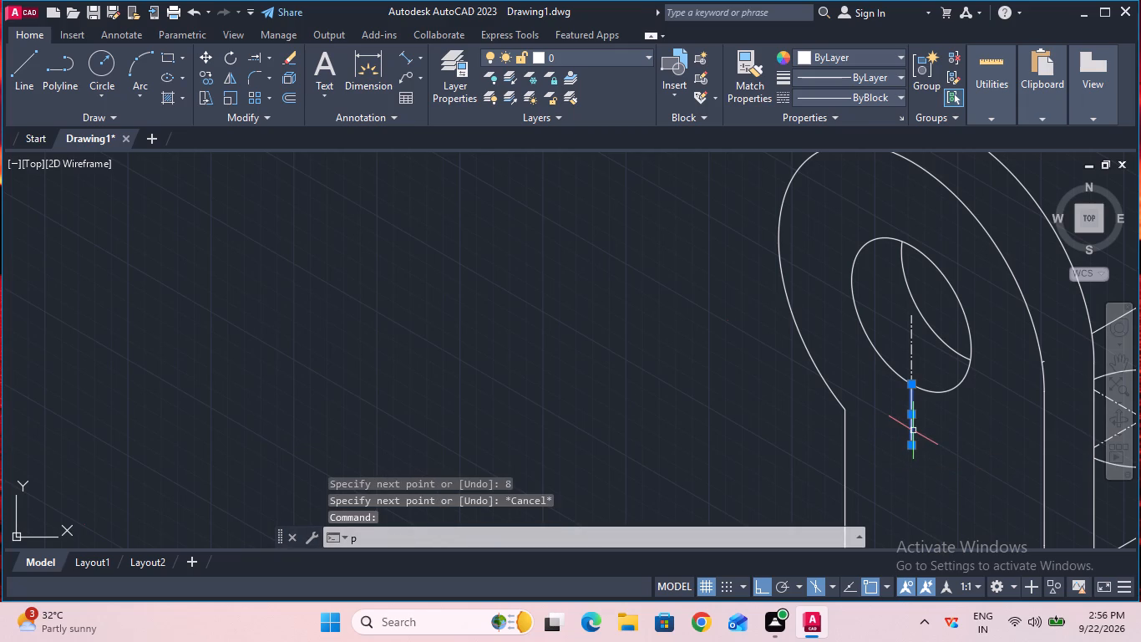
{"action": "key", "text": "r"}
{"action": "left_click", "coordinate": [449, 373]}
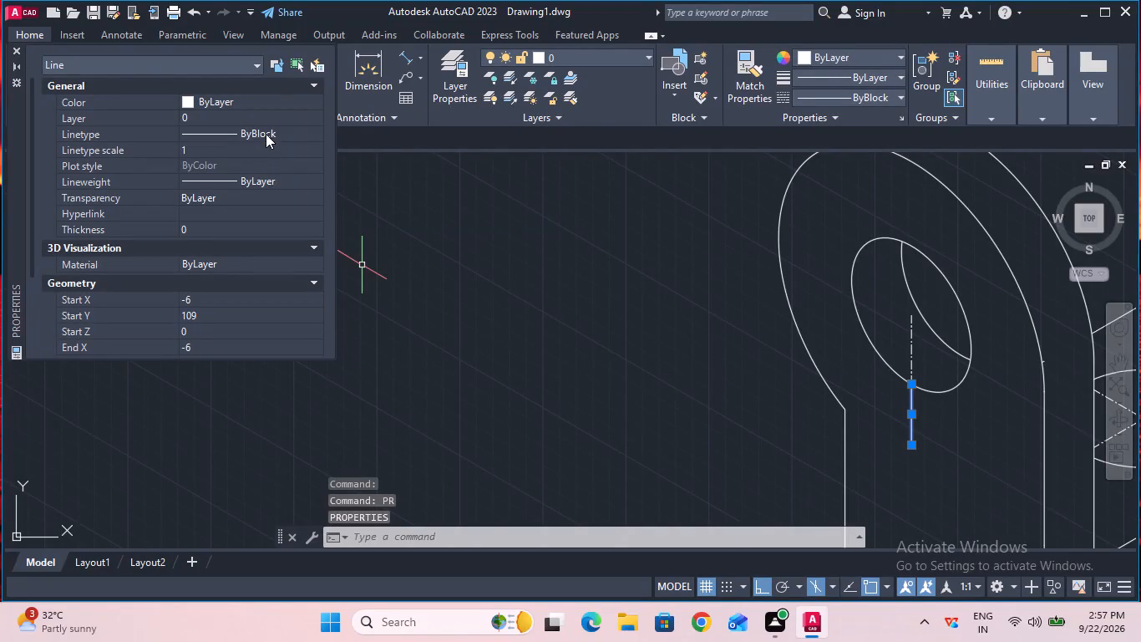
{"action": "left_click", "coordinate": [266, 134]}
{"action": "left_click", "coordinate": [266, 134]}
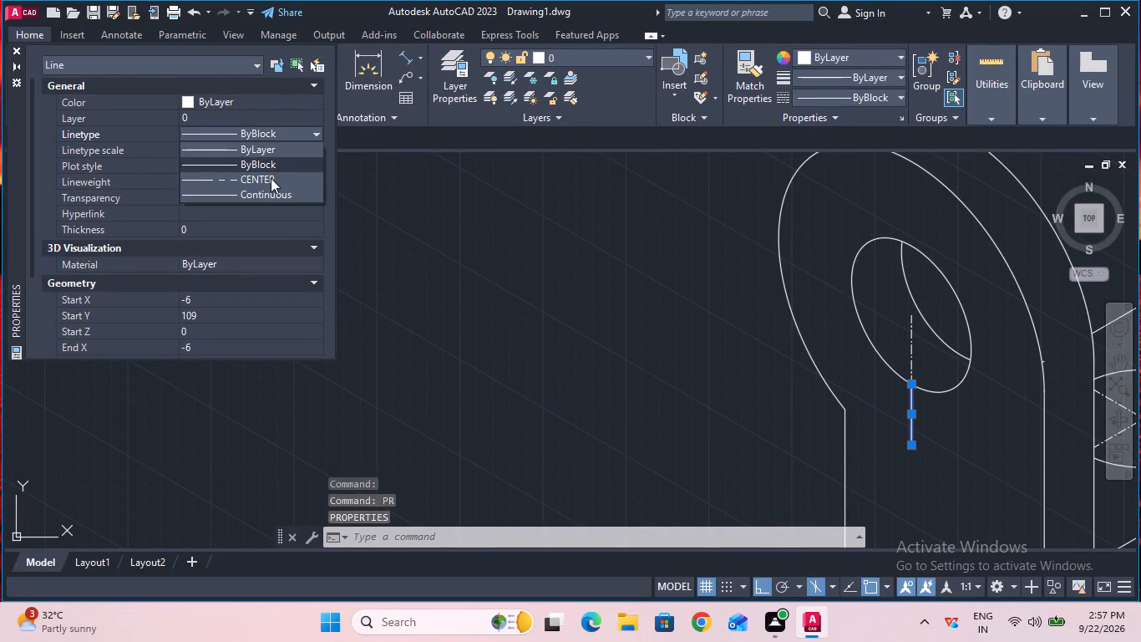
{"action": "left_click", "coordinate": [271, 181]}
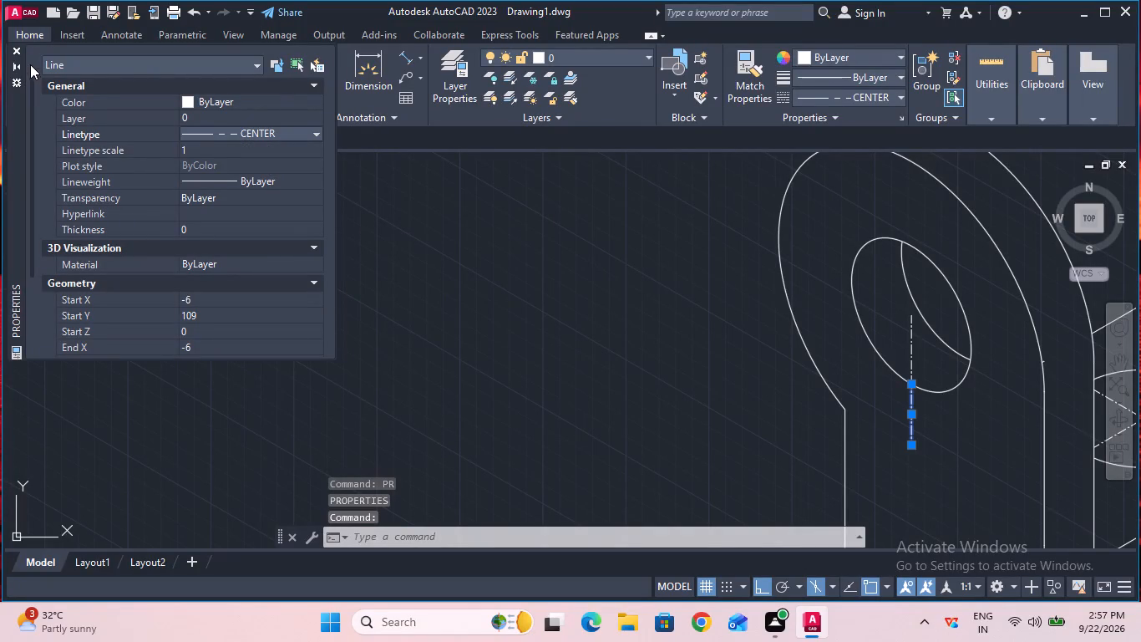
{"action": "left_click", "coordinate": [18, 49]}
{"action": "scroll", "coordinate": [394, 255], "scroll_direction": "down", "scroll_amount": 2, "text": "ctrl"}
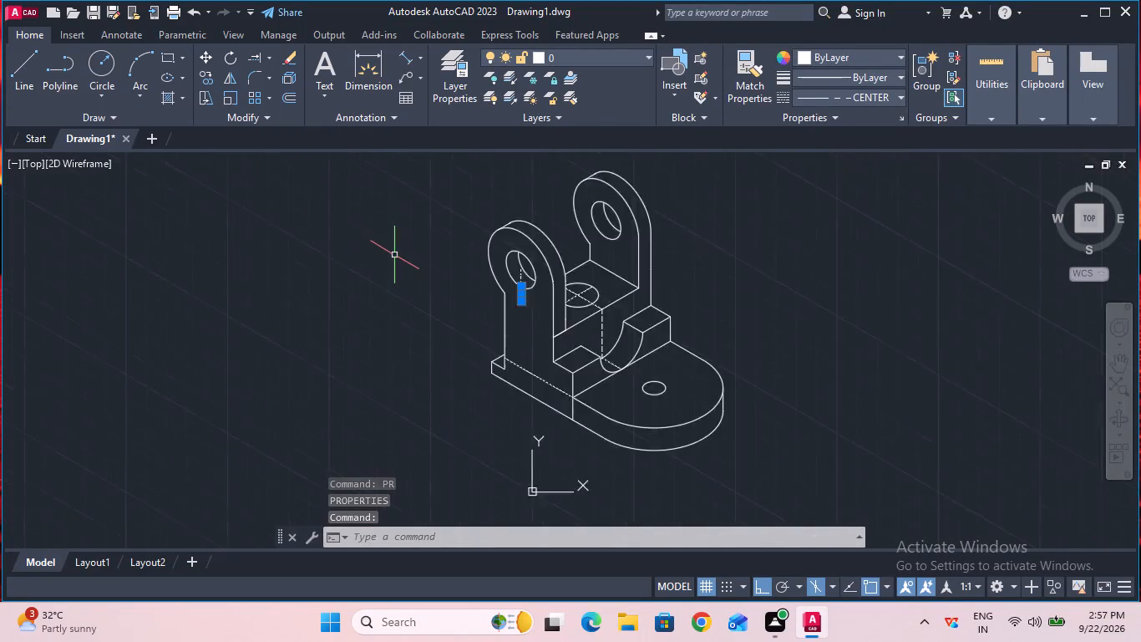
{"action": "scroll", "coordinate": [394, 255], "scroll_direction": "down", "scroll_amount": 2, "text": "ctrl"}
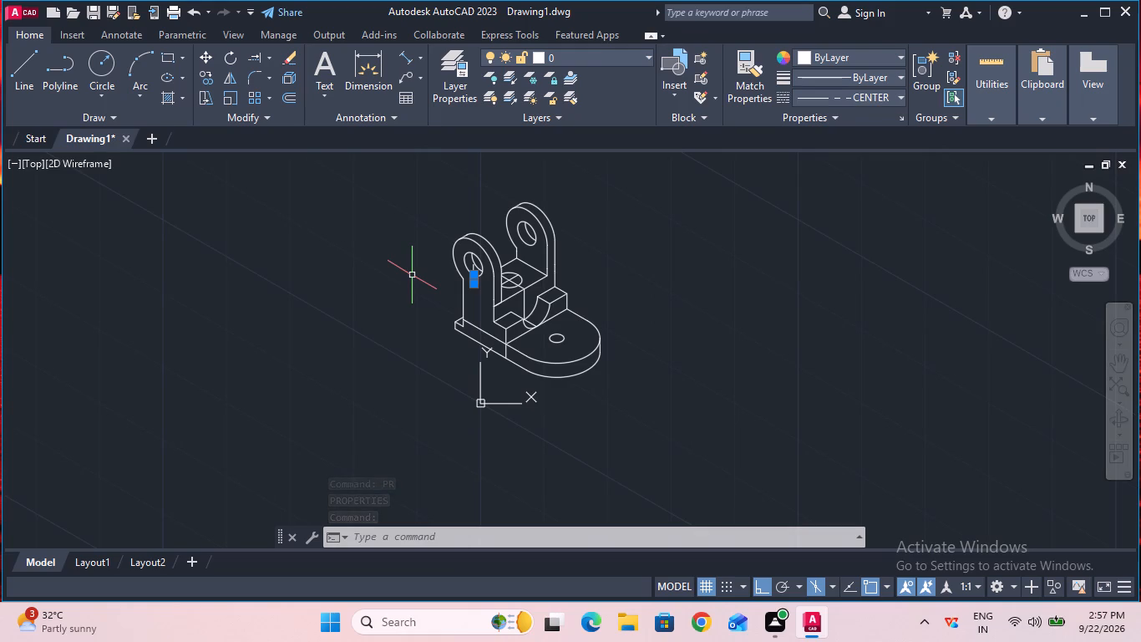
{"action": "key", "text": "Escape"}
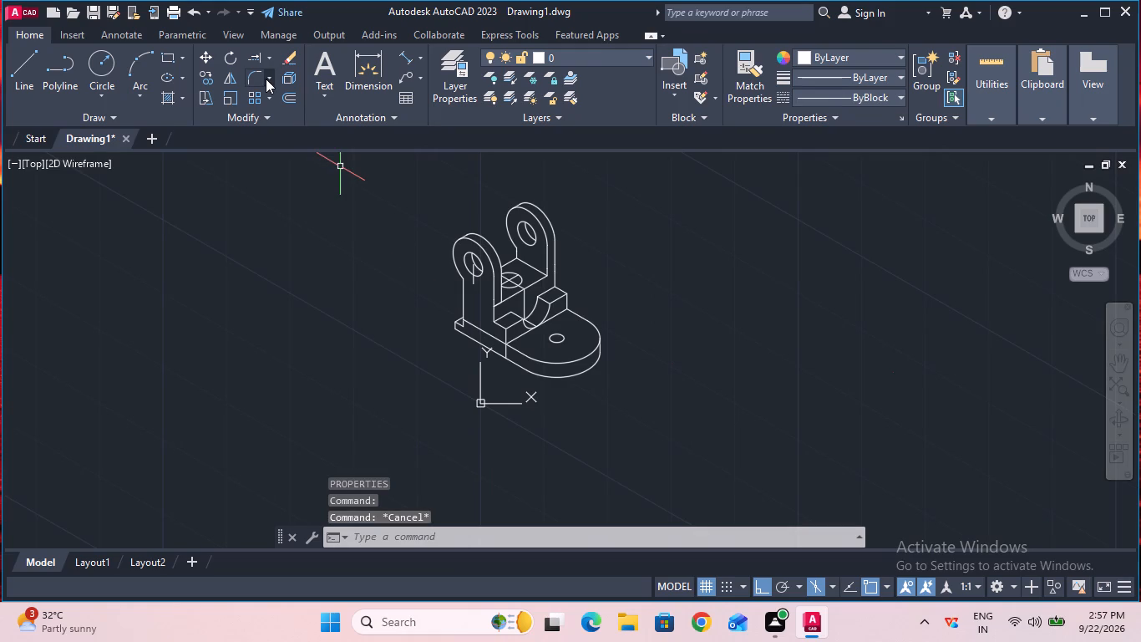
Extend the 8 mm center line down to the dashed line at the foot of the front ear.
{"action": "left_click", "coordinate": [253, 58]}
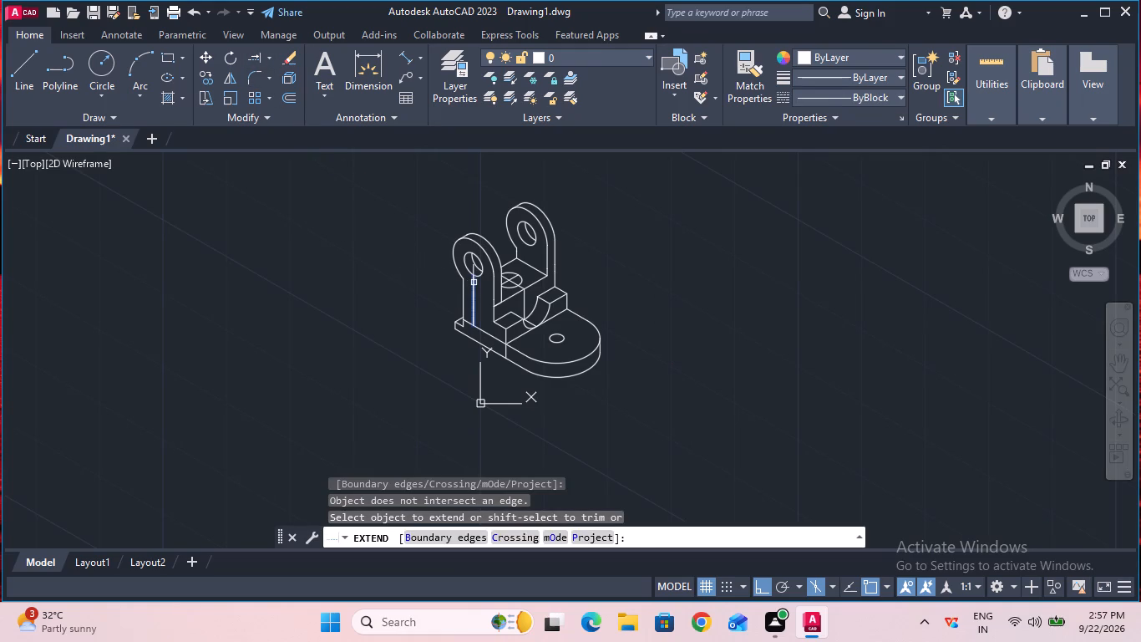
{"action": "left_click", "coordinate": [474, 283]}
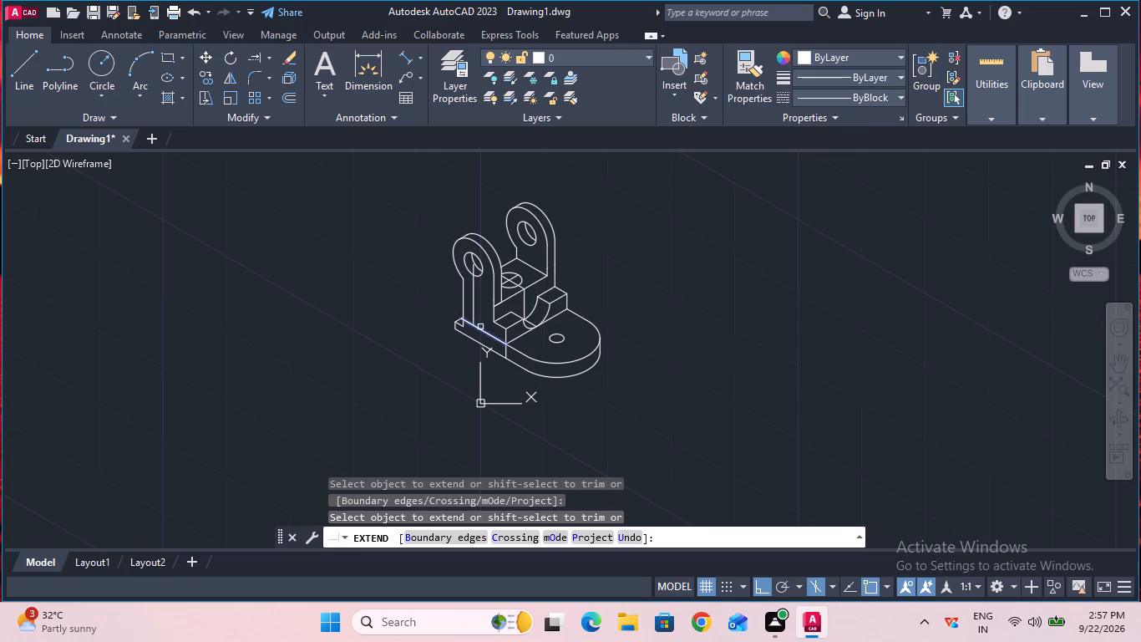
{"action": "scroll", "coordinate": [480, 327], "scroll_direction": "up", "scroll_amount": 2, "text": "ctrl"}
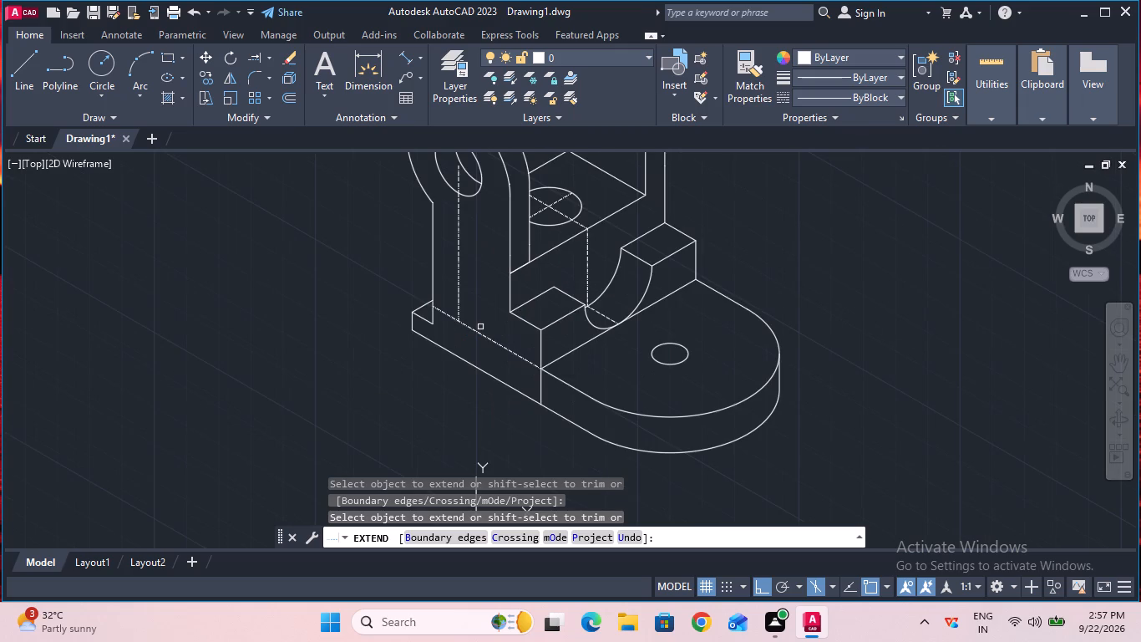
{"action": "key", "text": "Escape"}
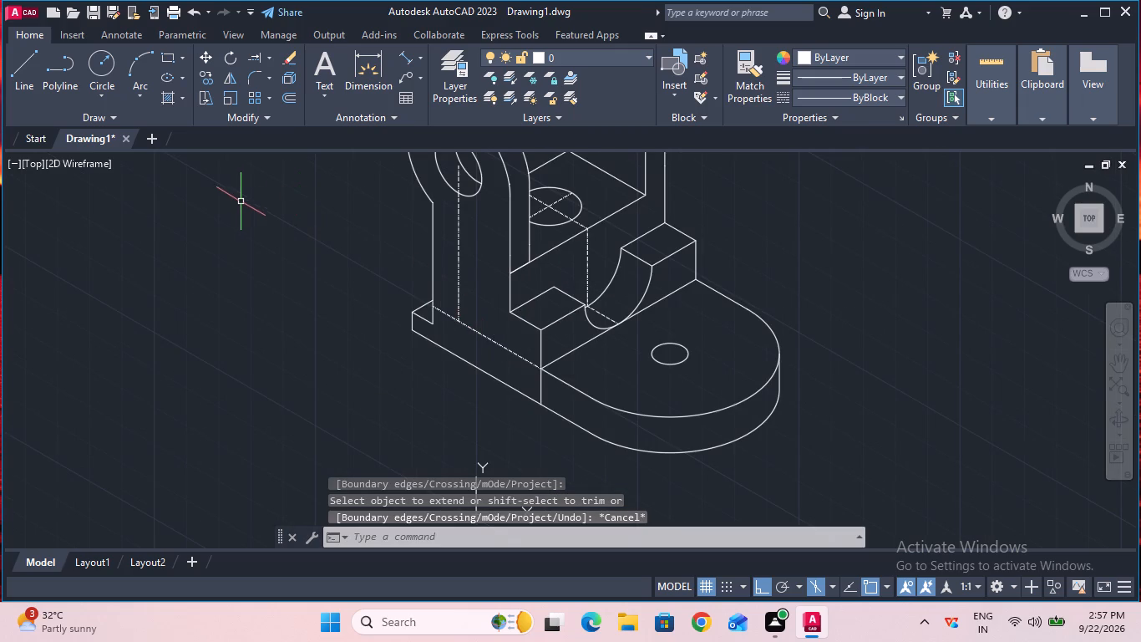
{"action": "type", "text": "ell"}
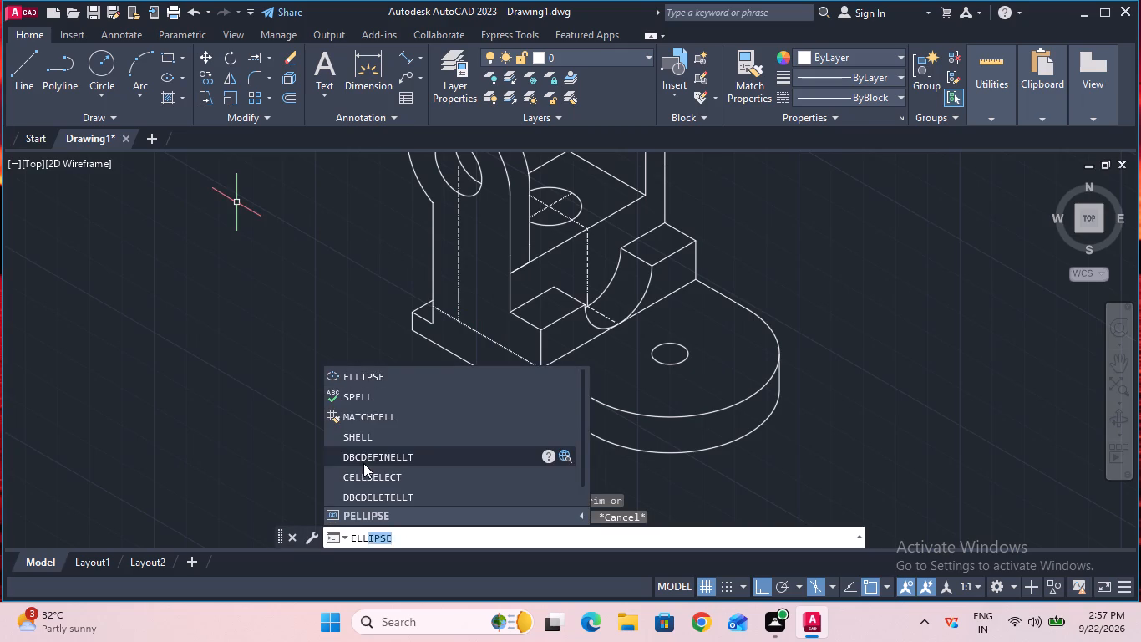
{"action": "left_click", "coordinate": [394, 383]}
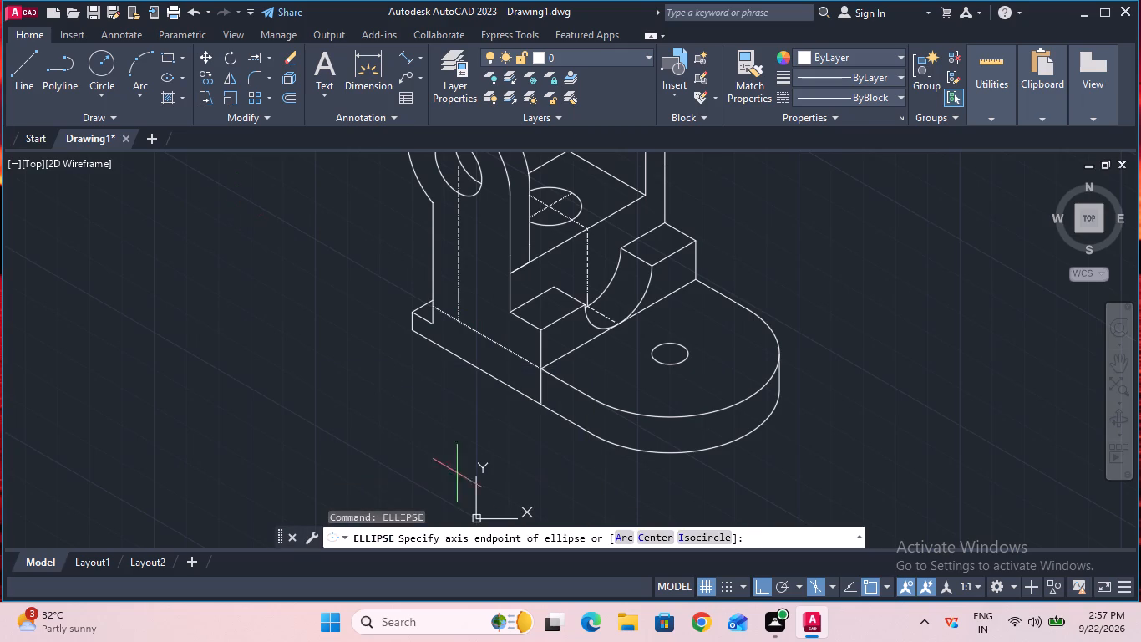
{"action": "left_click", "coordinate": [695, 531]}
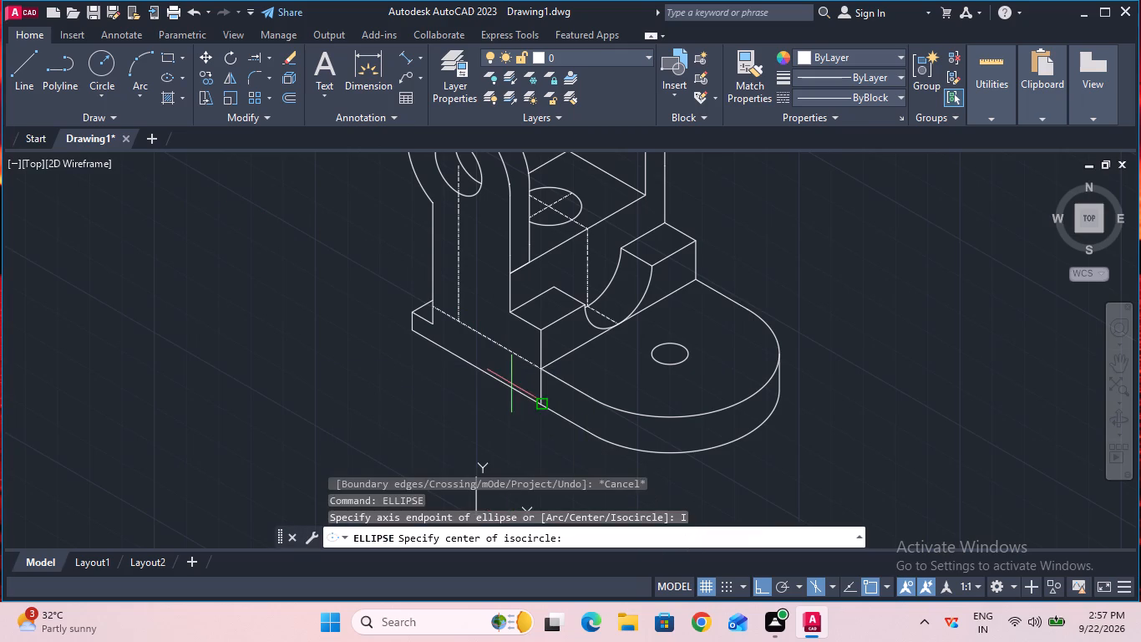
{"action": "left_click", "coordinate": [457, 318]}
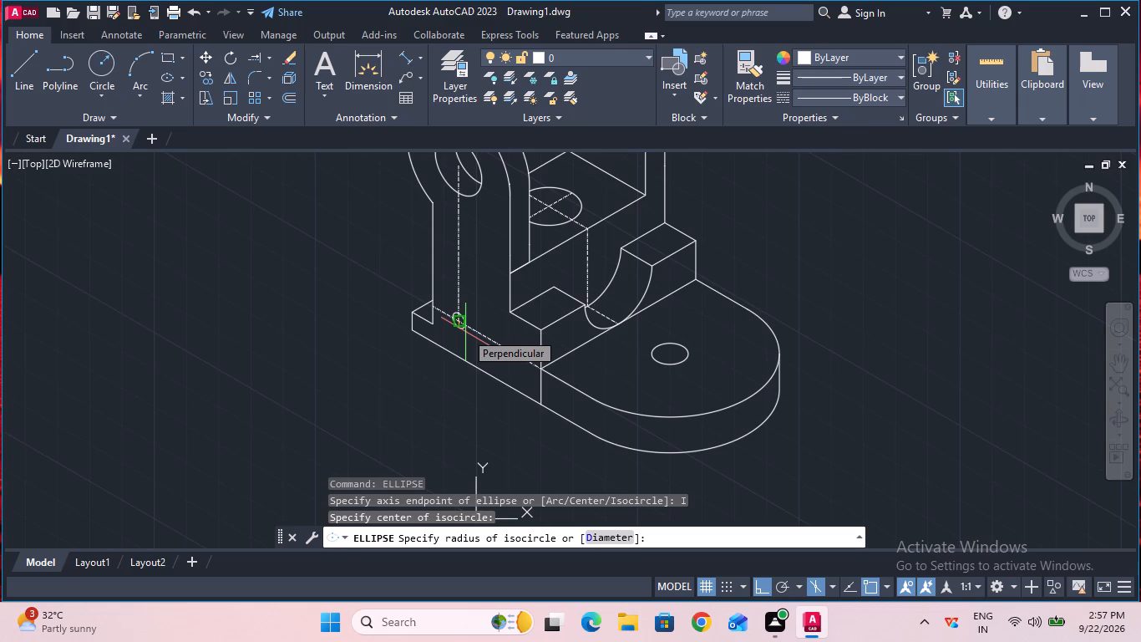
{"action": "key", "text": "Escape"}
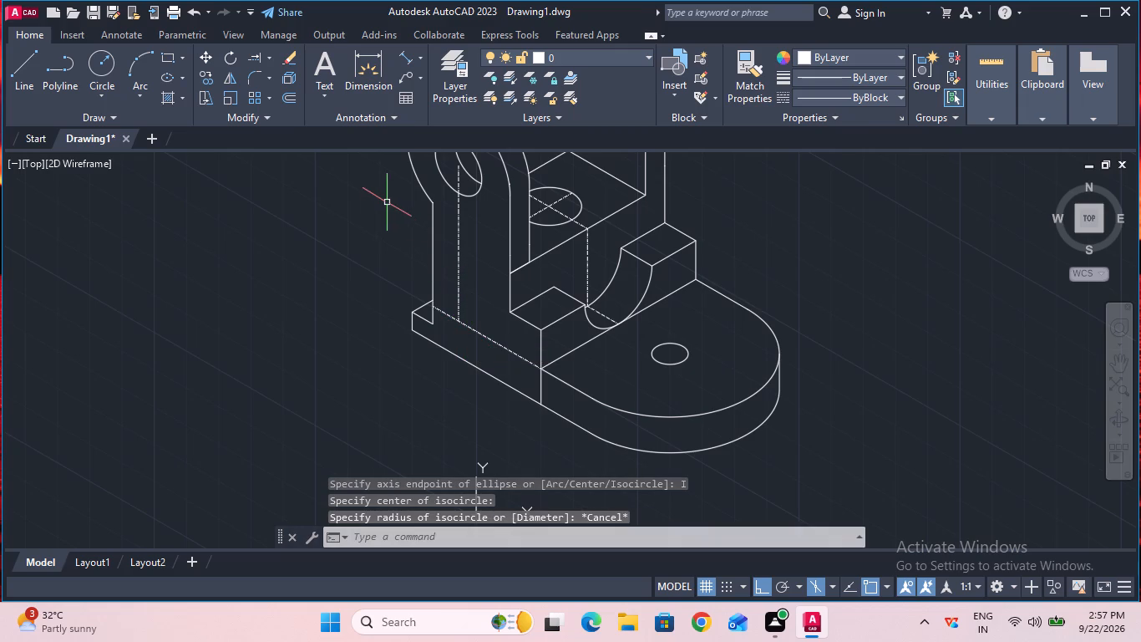
Measure the distance between the midpoints of the front ear's inner vertical edge and the extended center line.
{"action": "left_click", "coordinate": [408, 54]}
{"action": "left_click", "coordinate": [507, 290]}
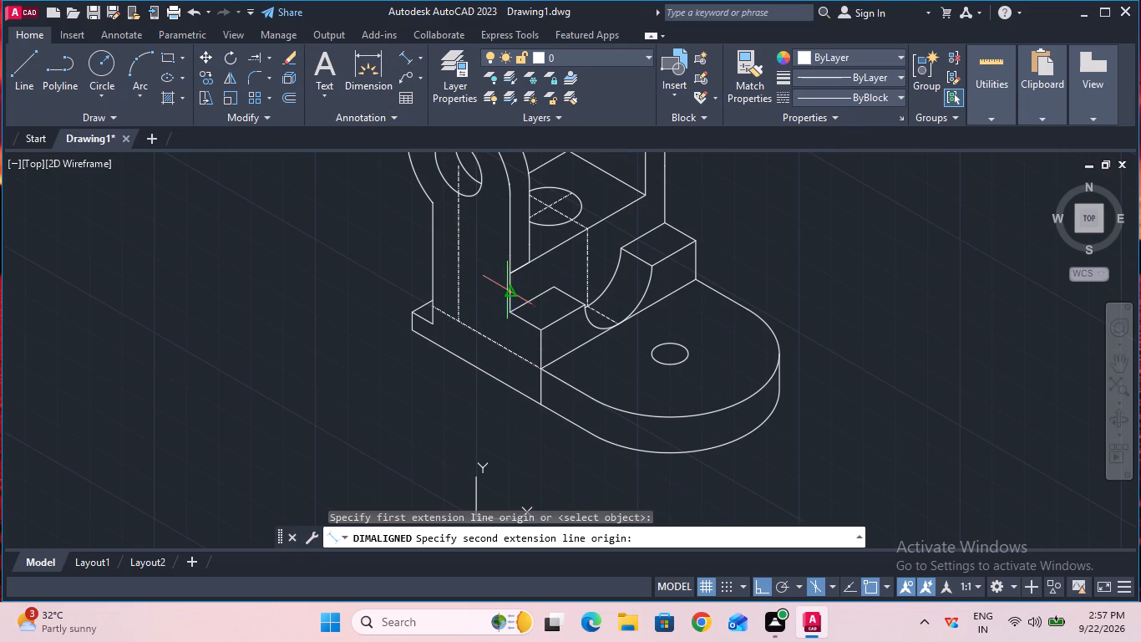
{"action": "left_click", "coordinate": [455, 261]}
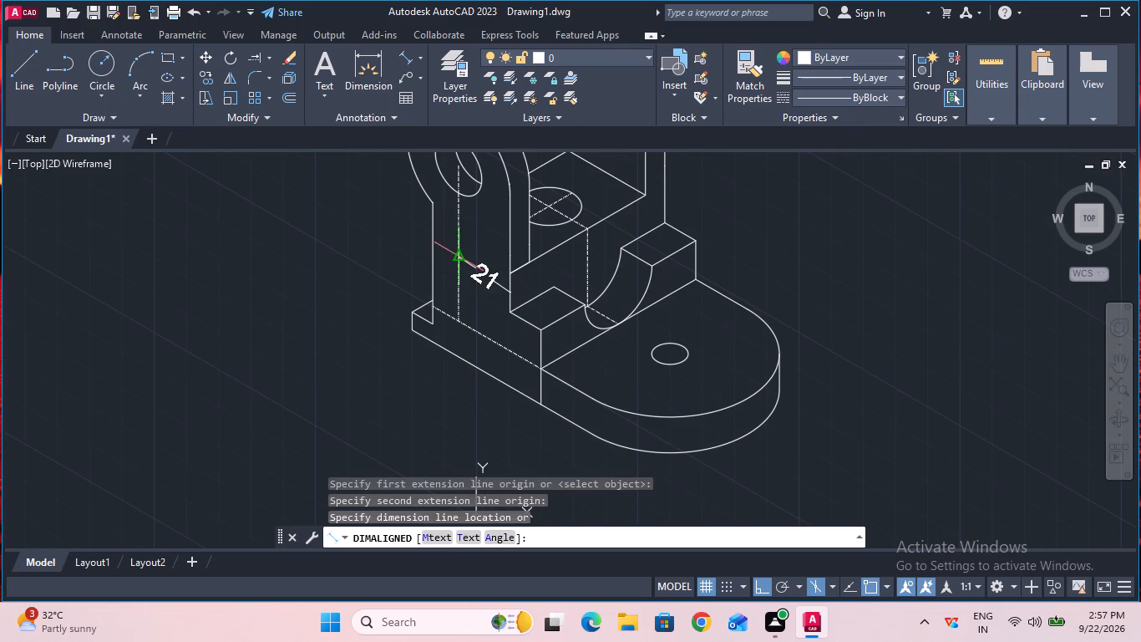
{"action": "key", "text": "Escape"}
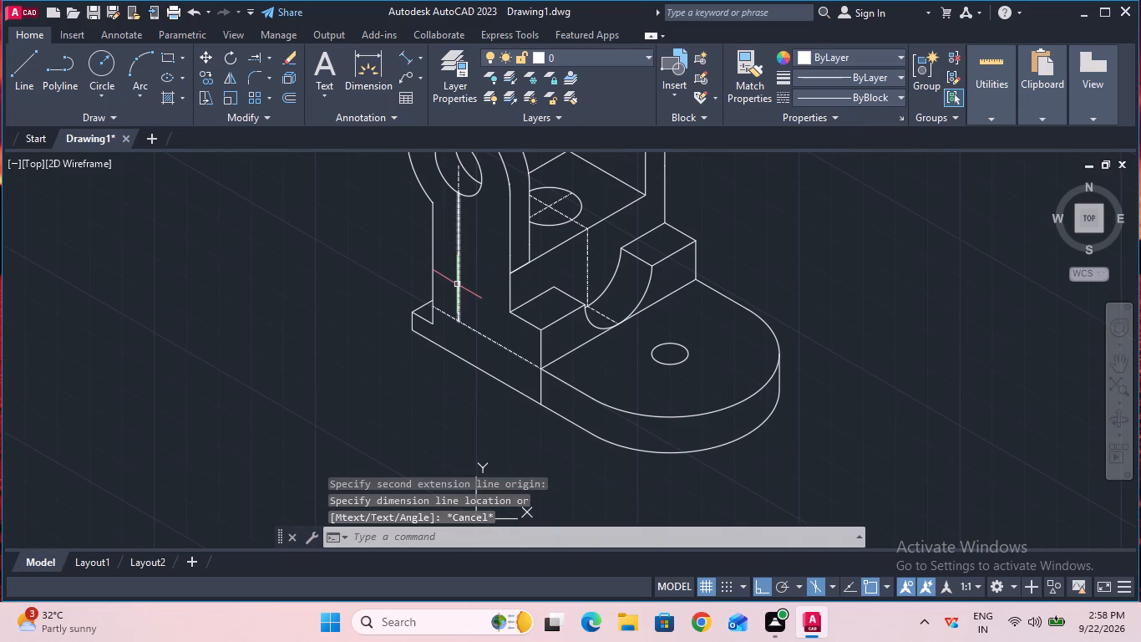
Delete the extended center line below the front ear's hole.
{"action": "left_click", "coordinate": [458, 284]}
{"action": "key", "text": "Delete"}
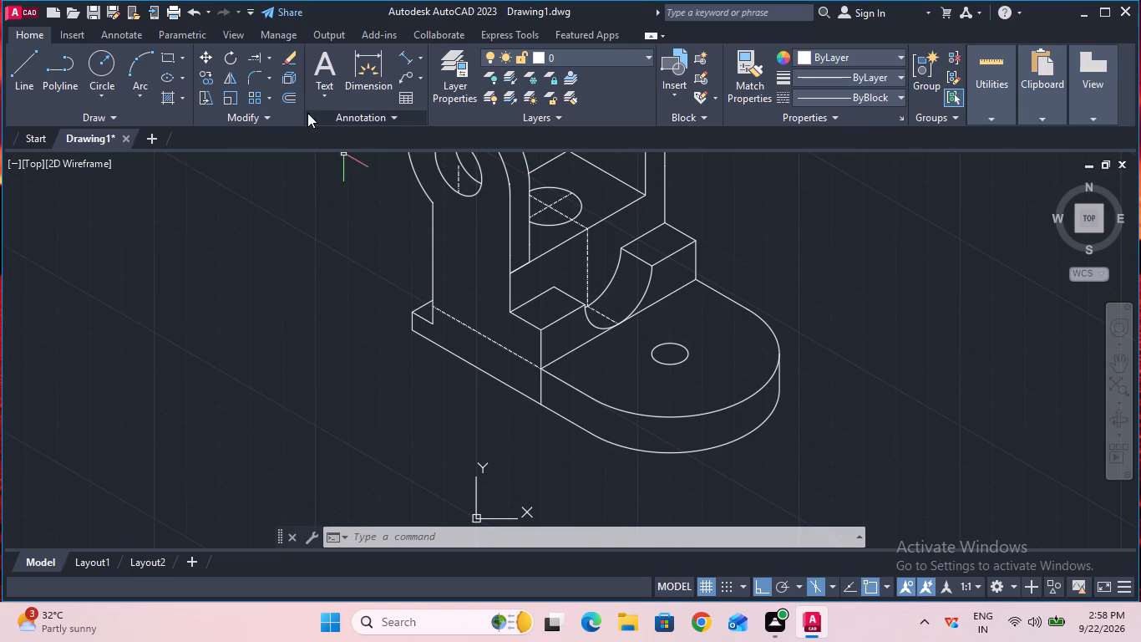
Add a 15 mm aligned dimension from the foot of the front ear's inner vertical edge, running along the 150° isometric direction.
{"action": "left_click", "coordinate": [408, 59]}
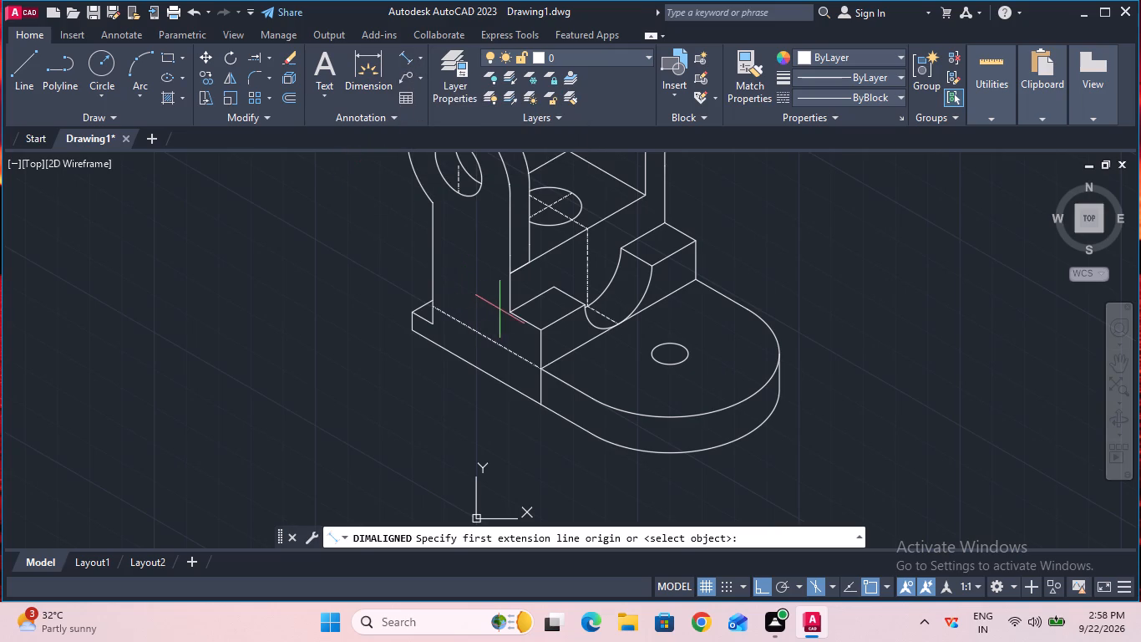
{"action": "left_click", "coordinate": [511, 311]}
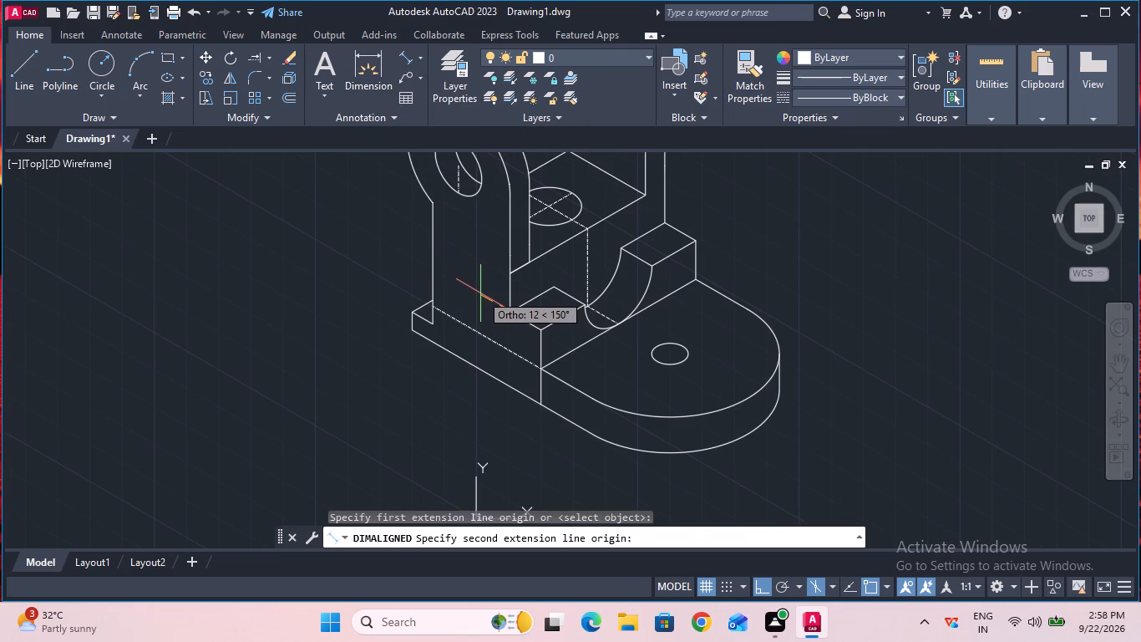
{"action": "type", "text": "15"}
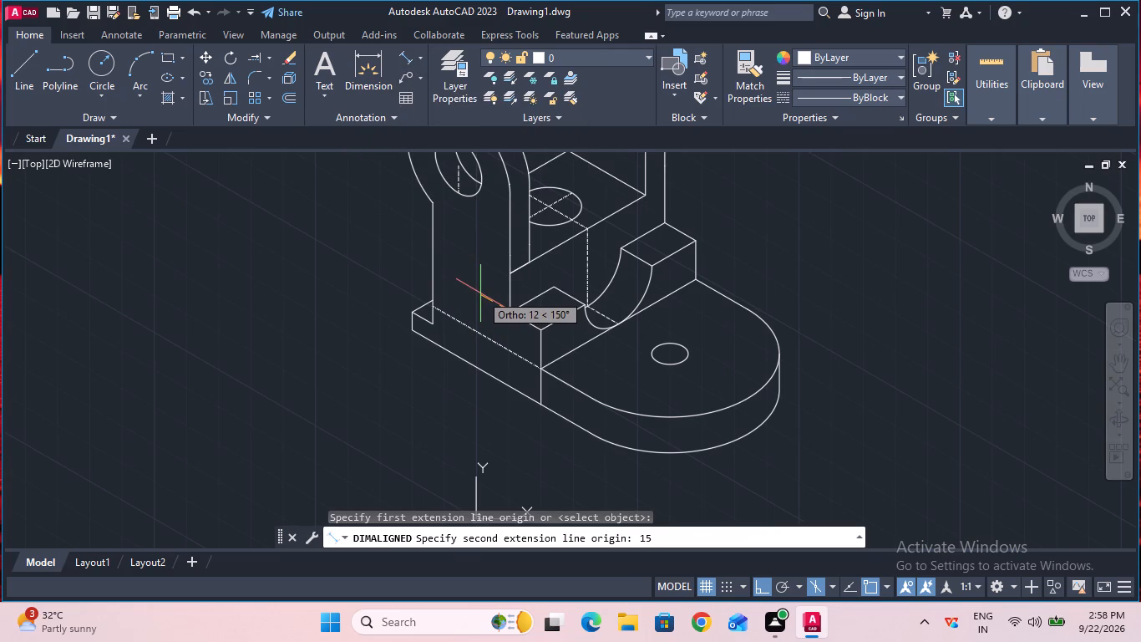
{"action": "key", "text": "Return"}
{"action": "left_click", "coordinate": [479, 313]}
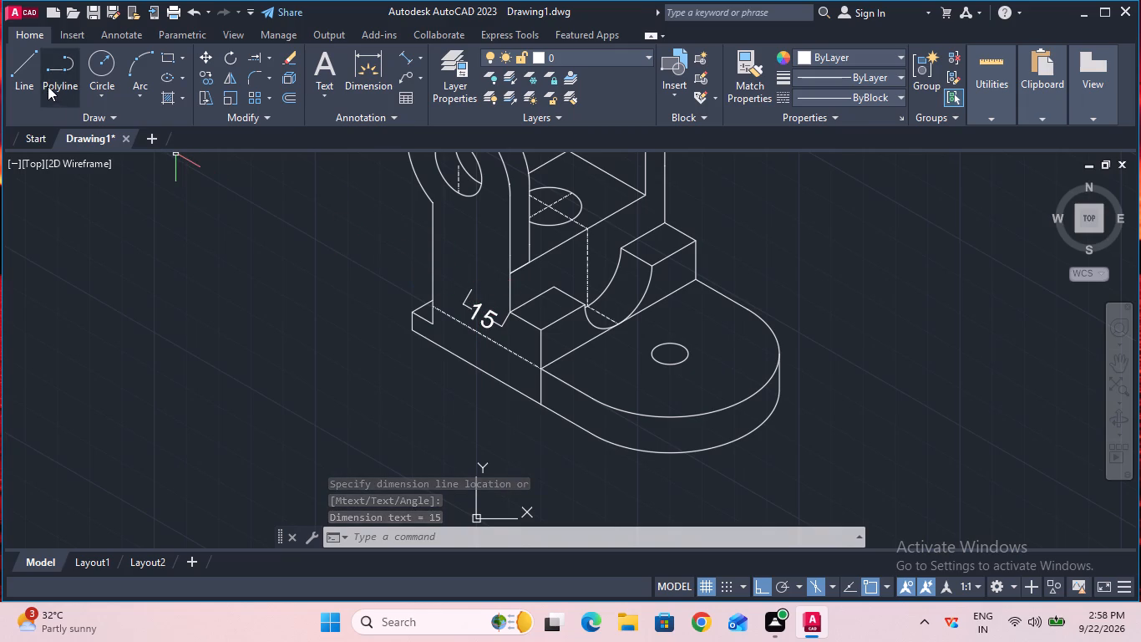
Set the current linetype to CENTER.
{"action": "double_click", "coordinate": [809, 98]}
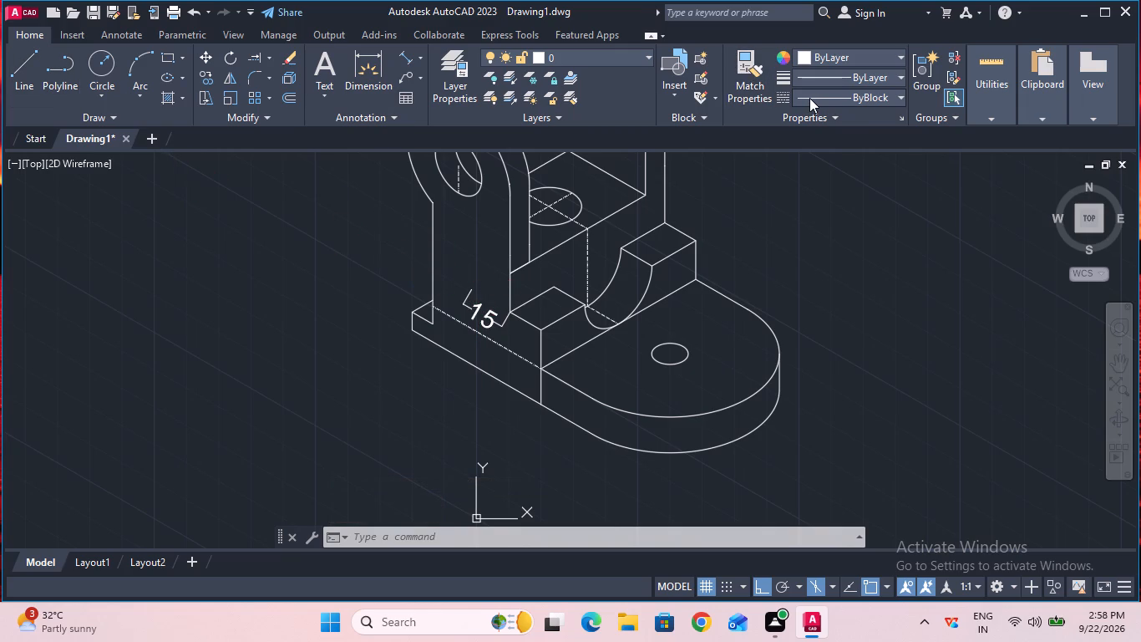
{"action": "left_click", "coordinate": [809, 98]}
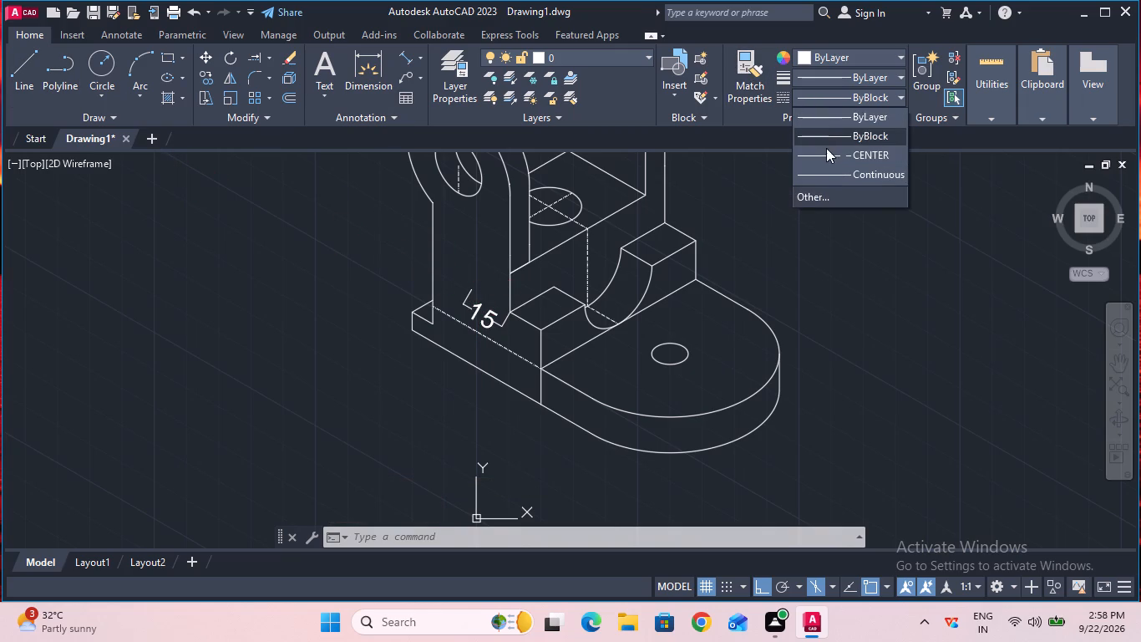
{"action": "left_click", "coordinate": [827, 150]}
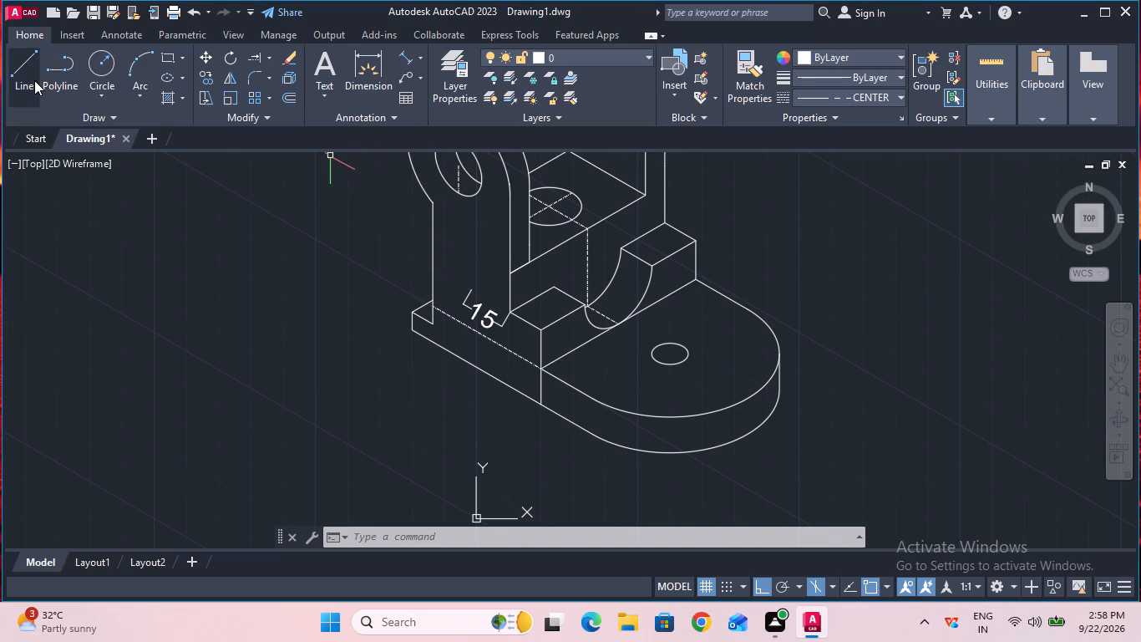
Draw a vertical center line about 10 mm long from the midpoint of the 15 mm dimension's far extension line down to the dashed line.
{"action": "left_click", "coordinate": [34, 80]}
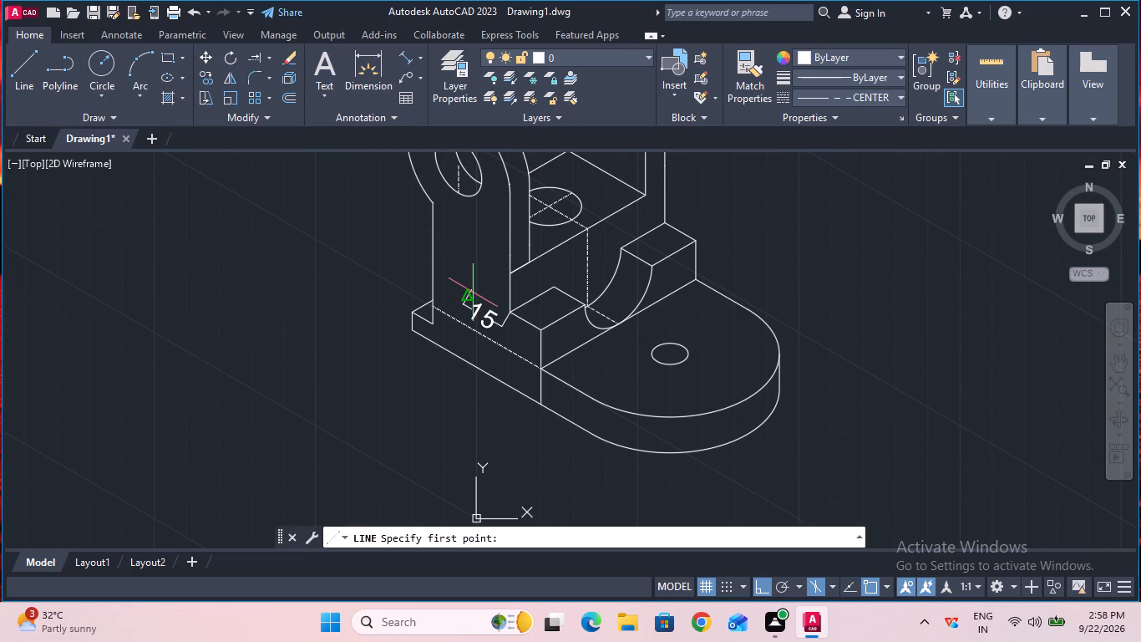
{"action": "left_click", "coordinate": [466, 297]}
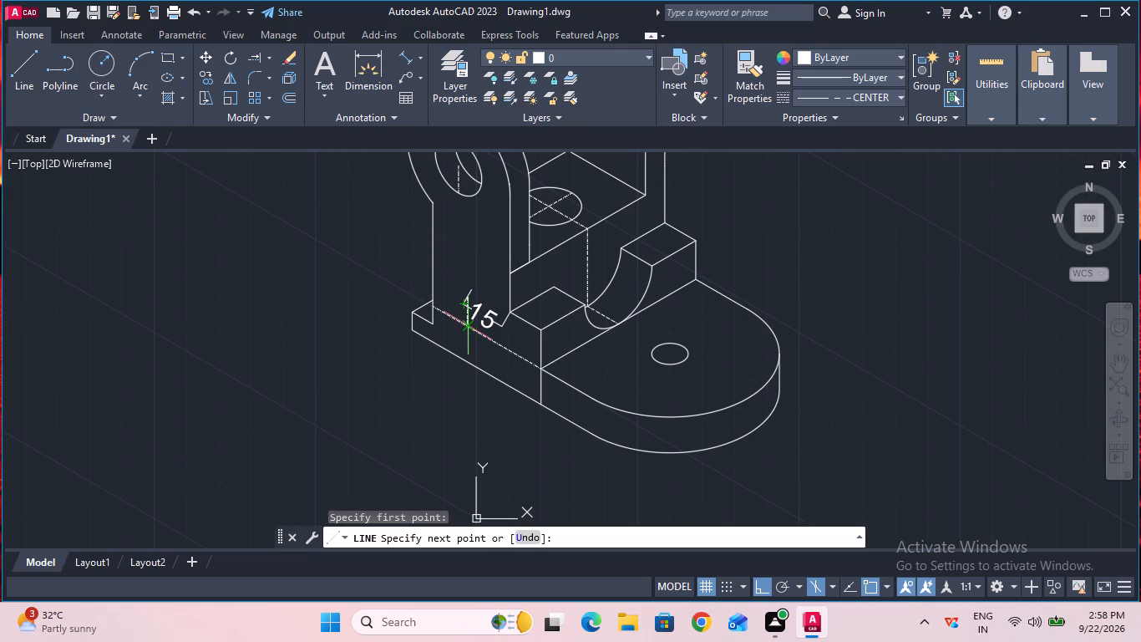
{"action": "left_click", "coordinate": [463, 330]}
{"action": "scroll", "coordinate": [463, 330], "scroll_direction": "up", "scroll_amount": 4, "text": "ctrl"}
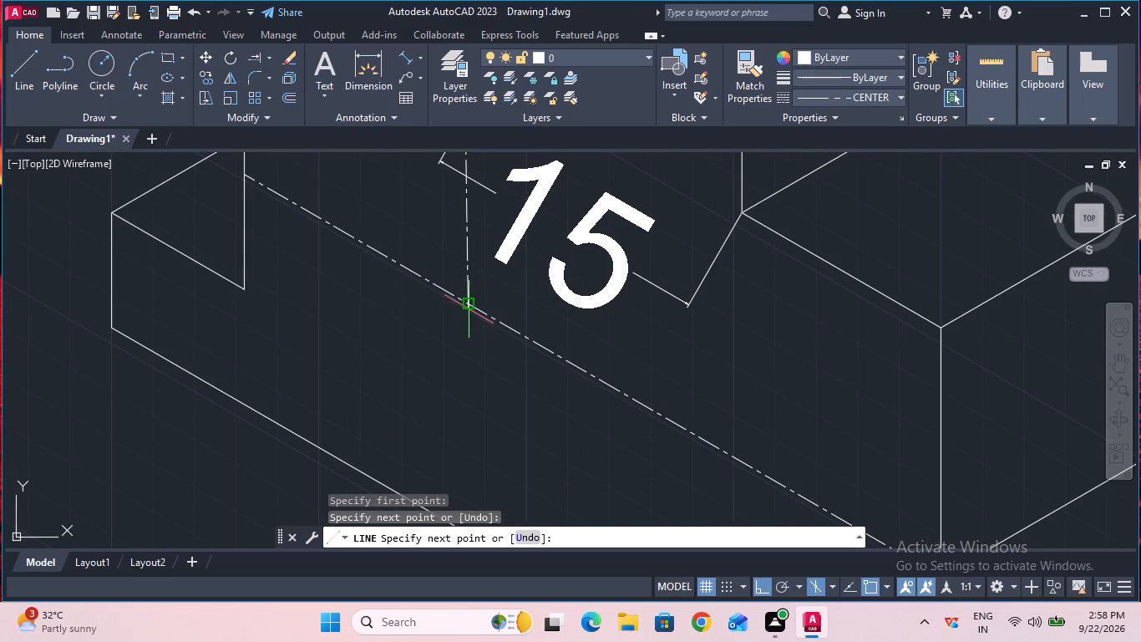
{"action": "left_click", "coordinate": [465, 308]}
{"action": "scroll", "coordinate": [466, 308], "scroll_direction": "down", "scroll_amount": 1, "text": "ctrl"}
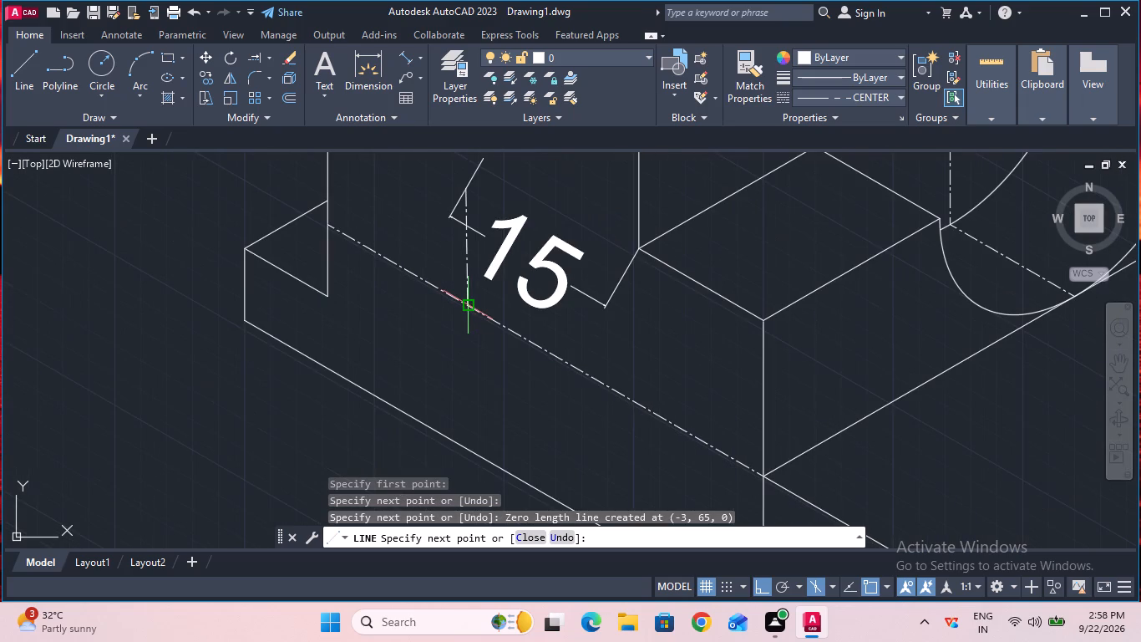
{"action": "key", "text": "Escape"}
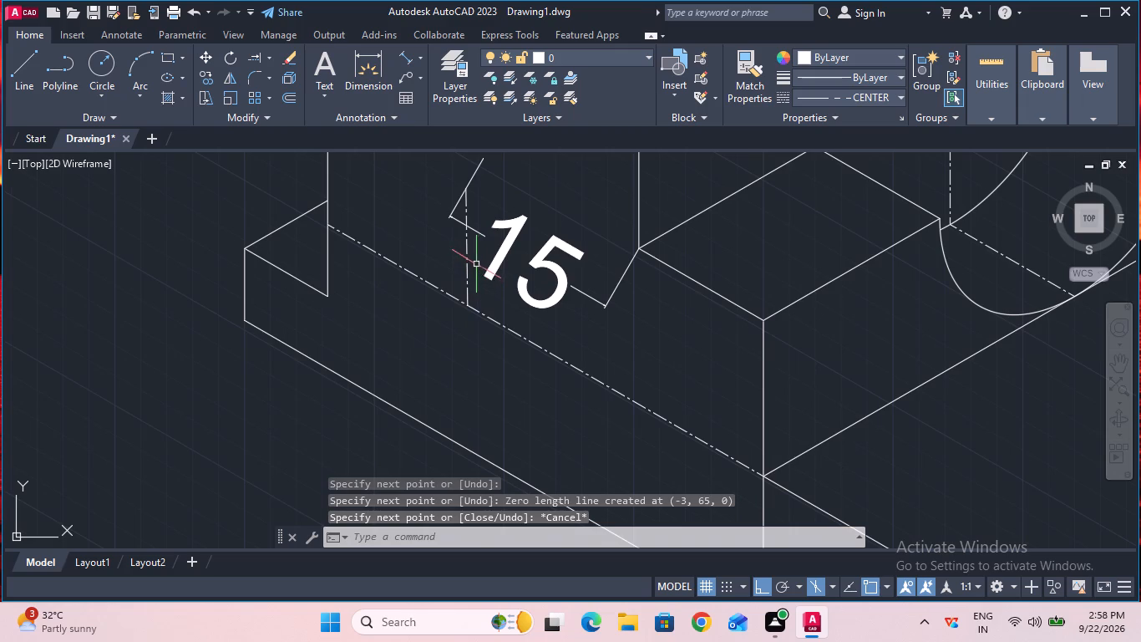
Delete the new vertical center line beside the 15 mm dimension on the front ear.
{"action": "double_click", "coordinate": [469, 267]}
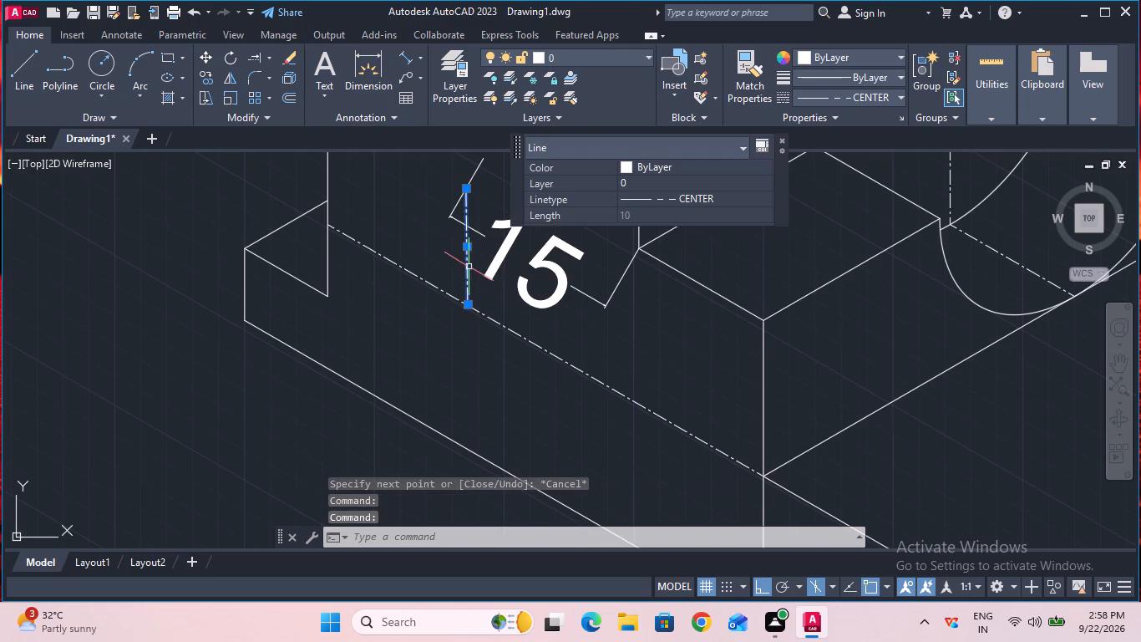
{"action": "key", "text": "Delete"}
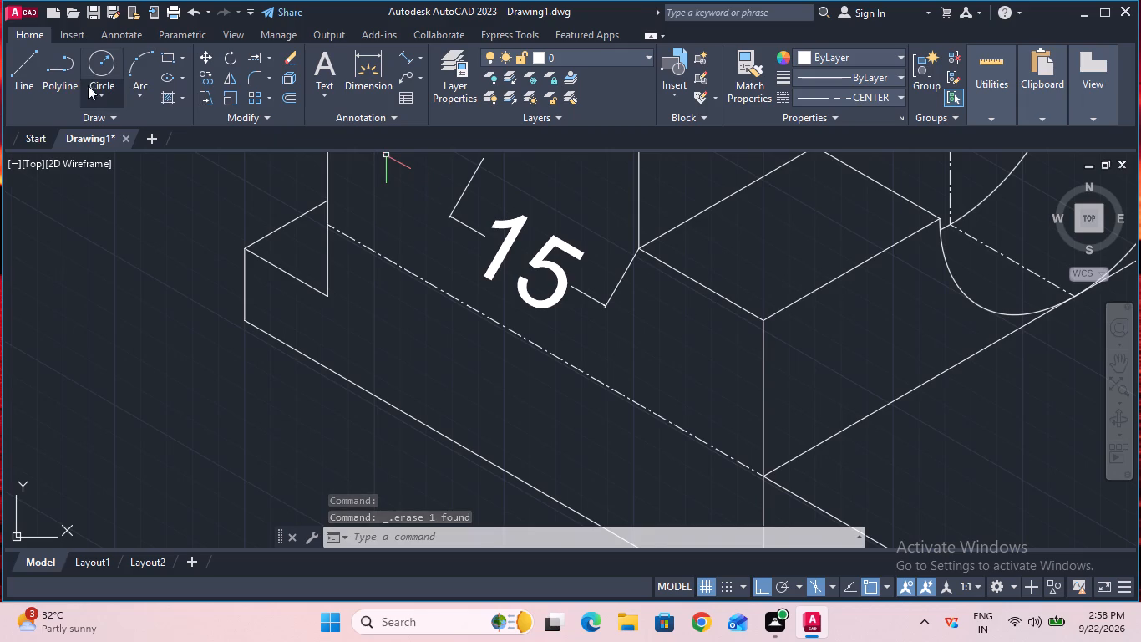
Turn ortho off and mark the midpoint of the 15 mm dimension's far extension line with zero-length lines.
{"action": "left_click", "coordinate": [34, 74]}
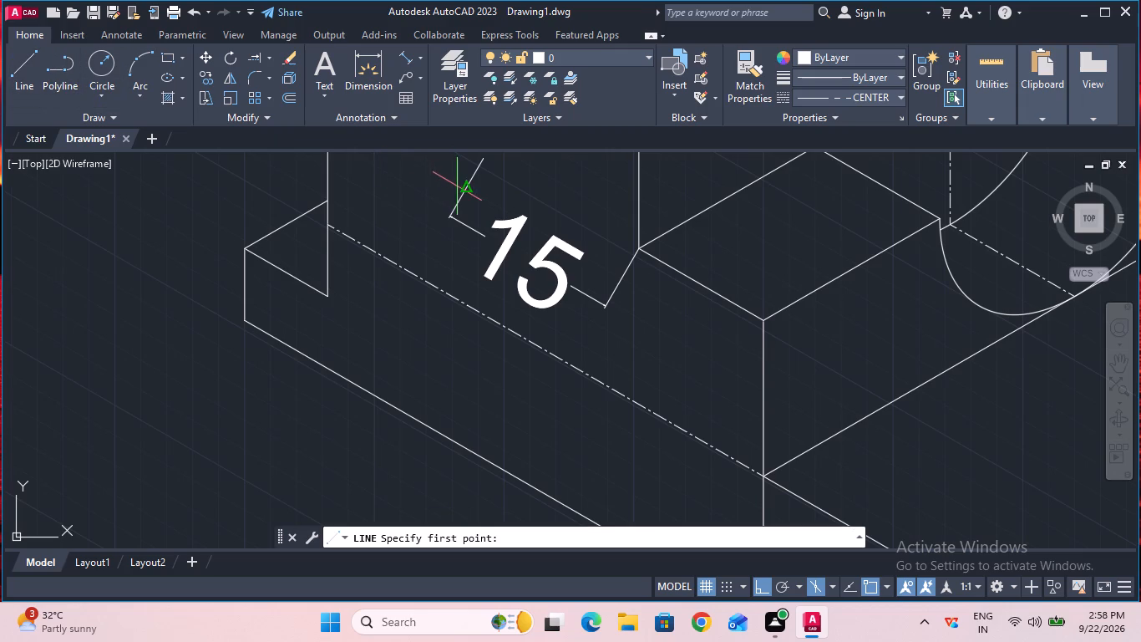
{"action": "double_click", "coordinate": [468, 187]}
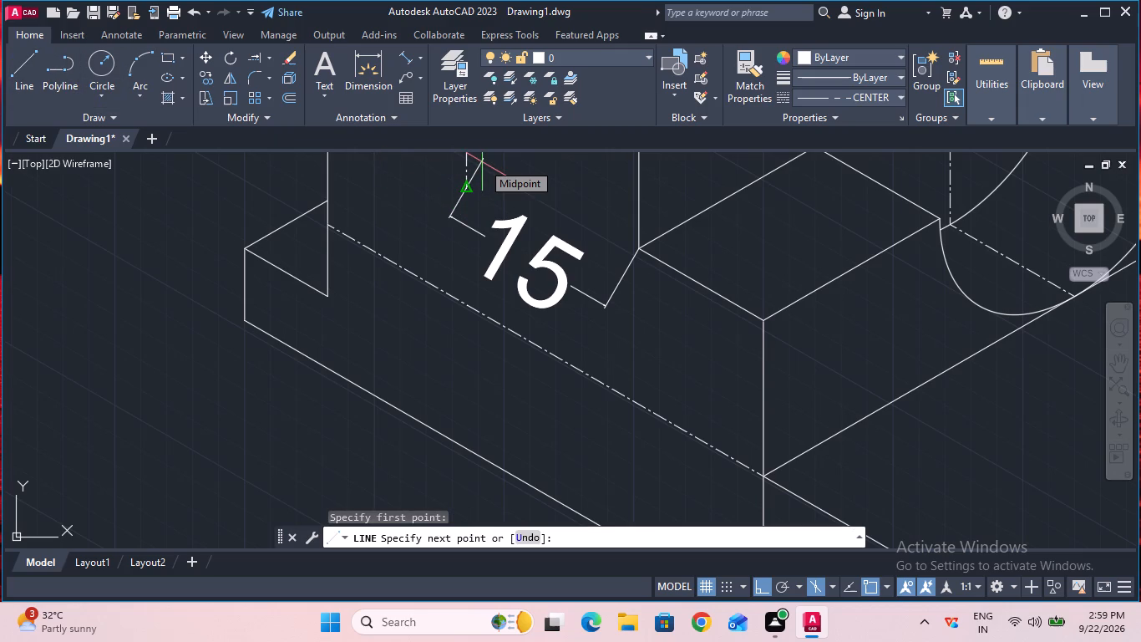
{"action": "key", "text": "F8"}
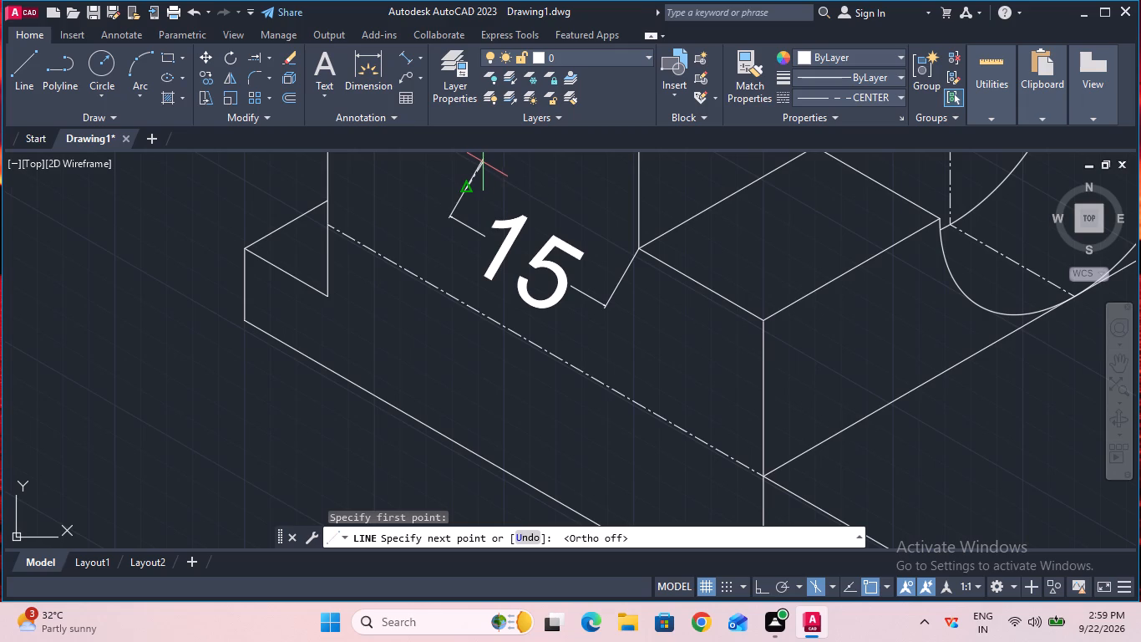
{"action": "left_click", "coordinate": [483, 158]}
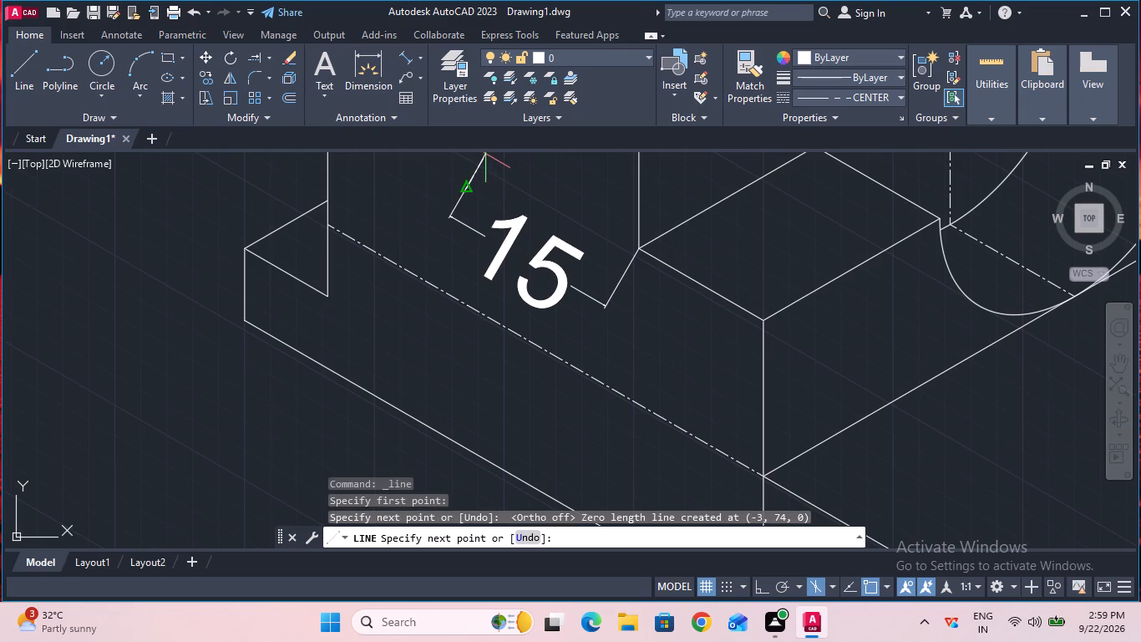
{"action": "left_click", "coordinate": [485, 154]}
{"action": "scroll", "coordinate": [485, 154], "scroll_direction": "down", "scroll_amount": 1, "text": "ctrl"}
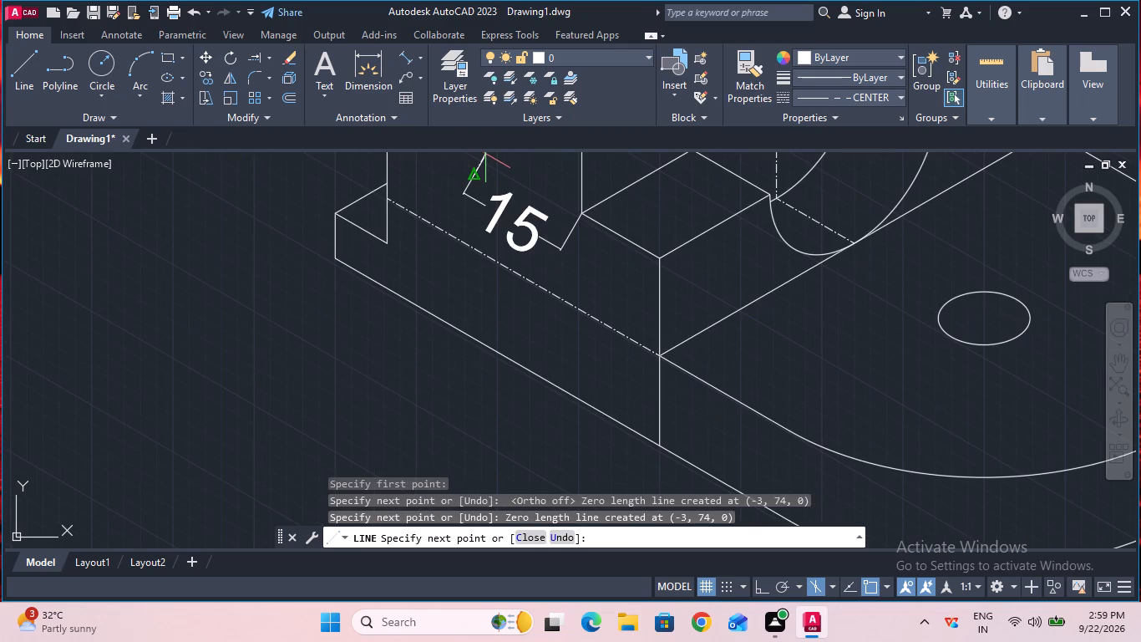
{"action": "key", "text": "Escape"}
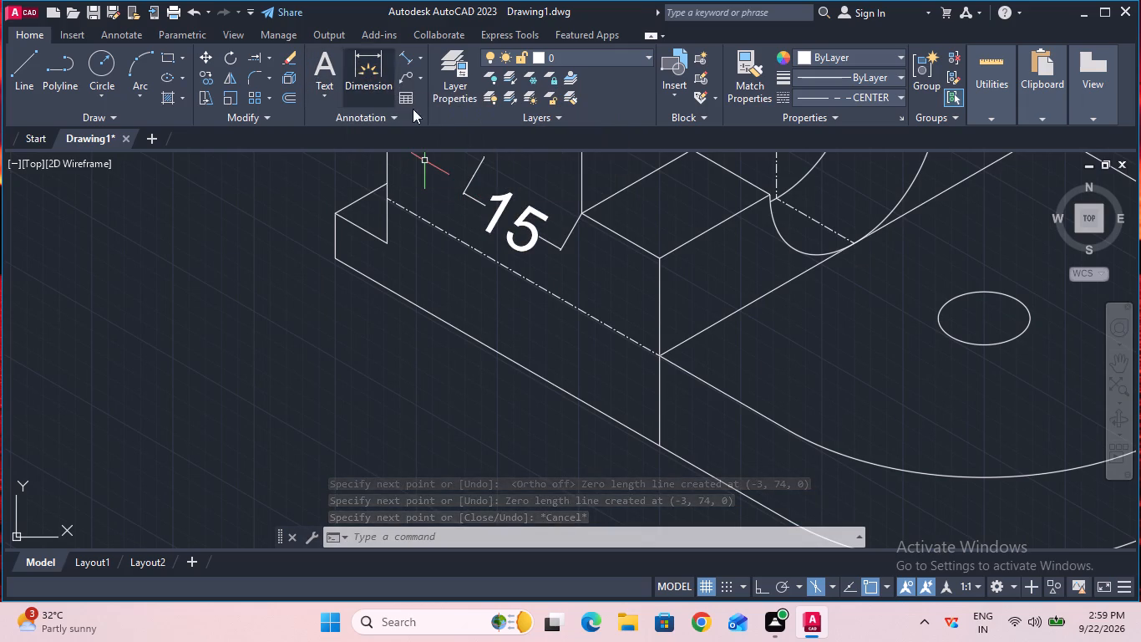
Erase the 15 mm aligned dimension at the foot of the front ear.
{"action": "double_click", "coordinate": [288, 57]}
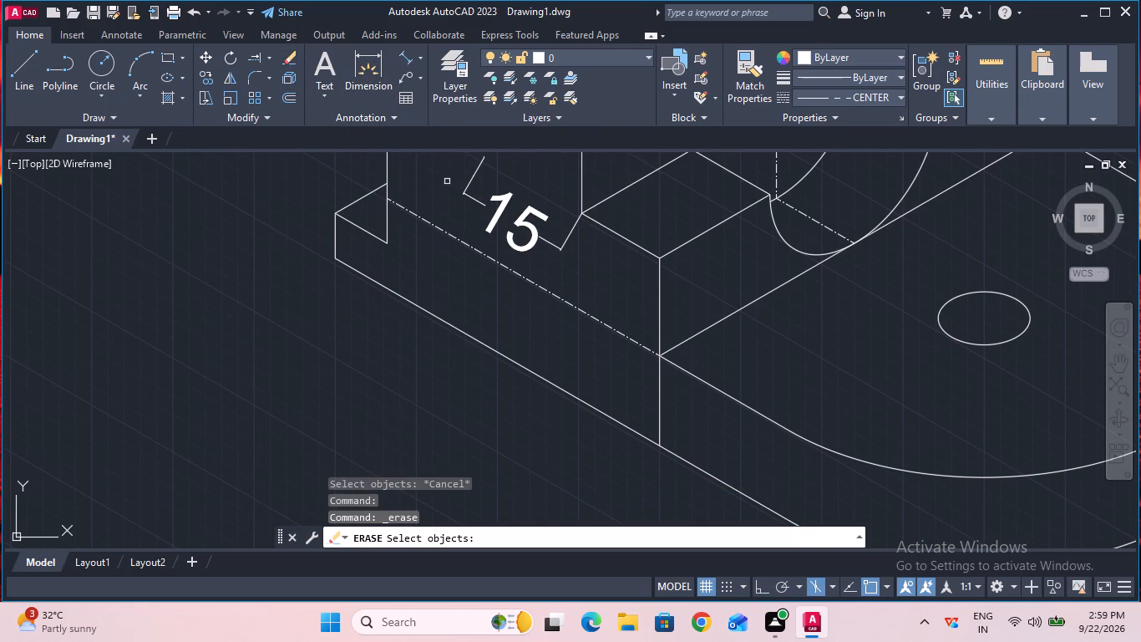
{"action": "left_click", "coordinate": [479, 202]}
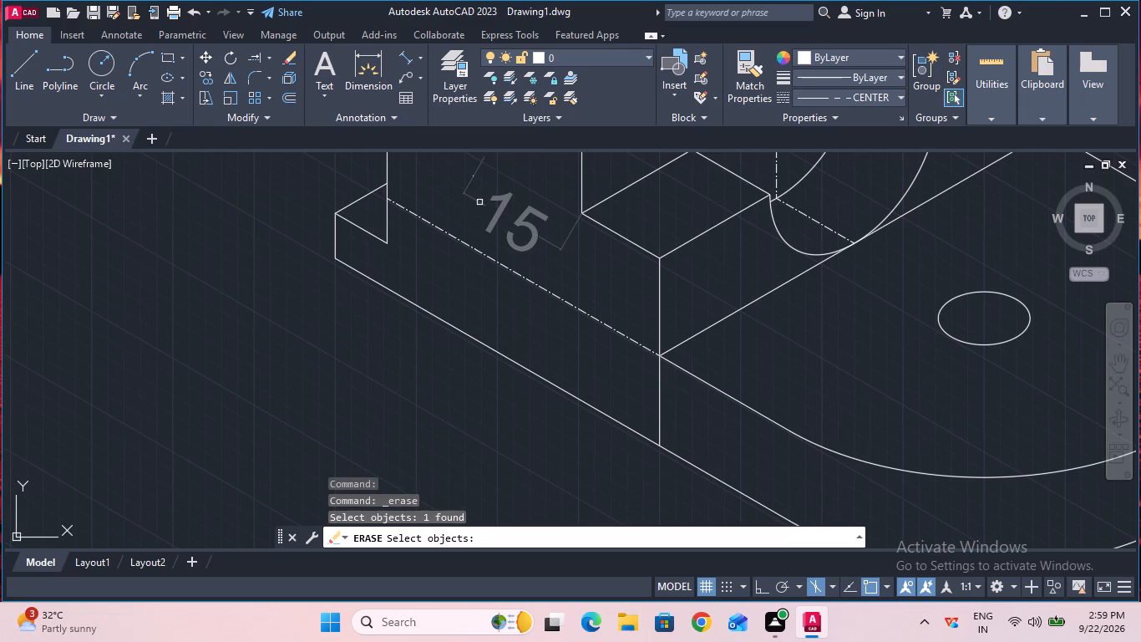
{"action": "key", "text": "Return"}
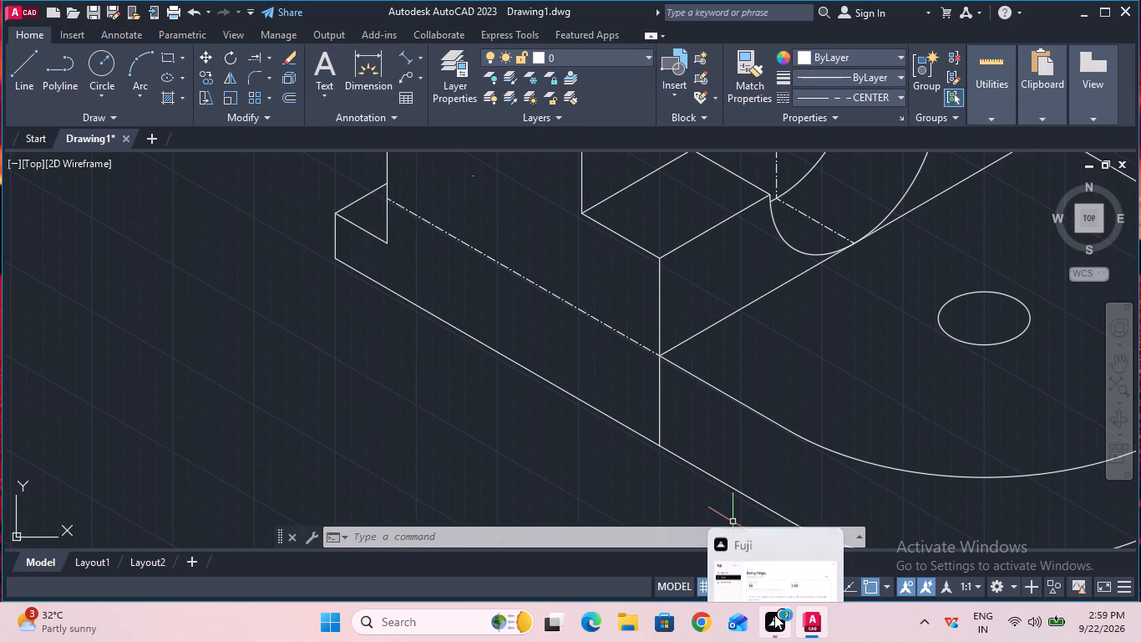
Draw a vertical center line about 10 mm long from the marked point on the front ear down to the dashed line at its foot.
{"action": "left_click", "coordinate": [852, 622]}
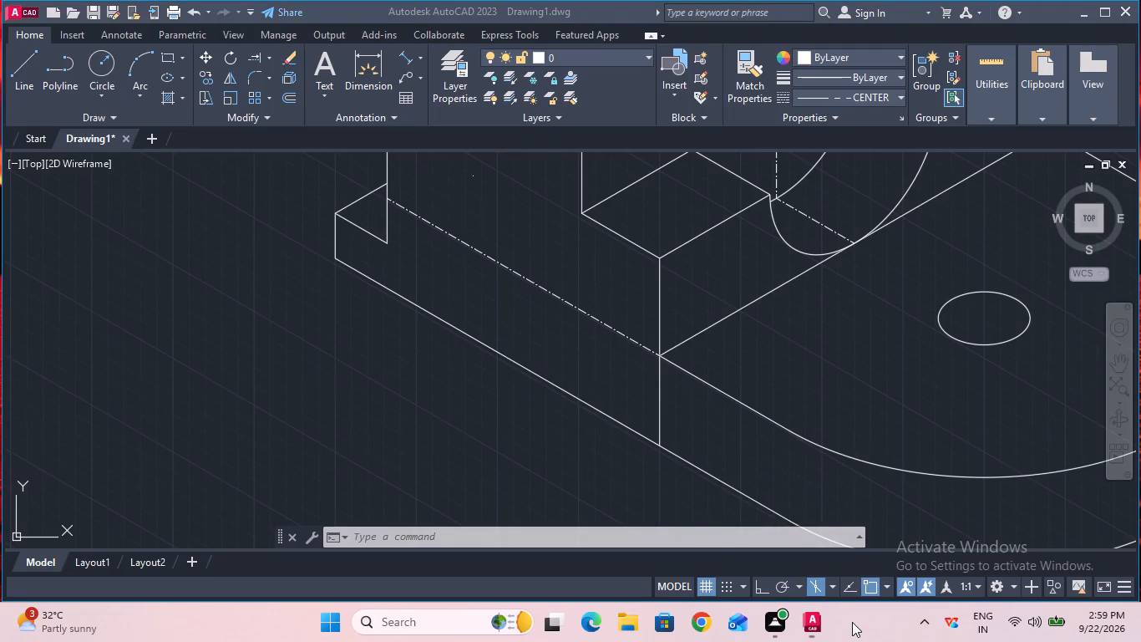
{"action": "scroll", "coordinate": [585, 252], "scroll_direction": "down", "scroll_amount": 1, "text": "ctrl"}
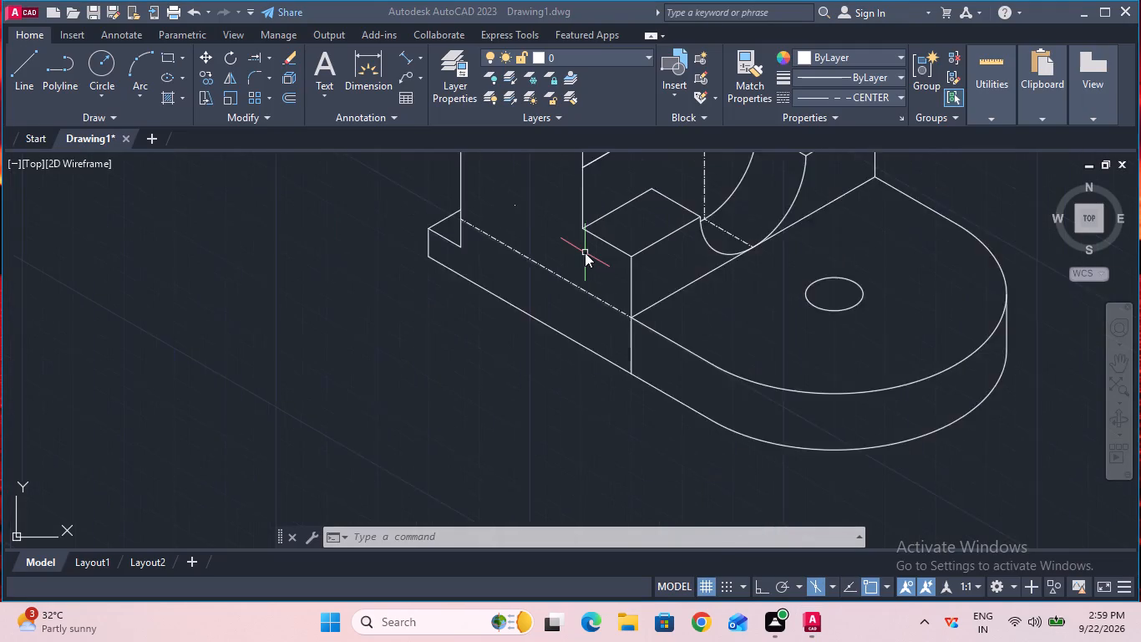
{"action": "scroll", "coordinate": [585, 252], "scroll_direction": "down", "scroll_amount": 1, "text": "ctrl"}
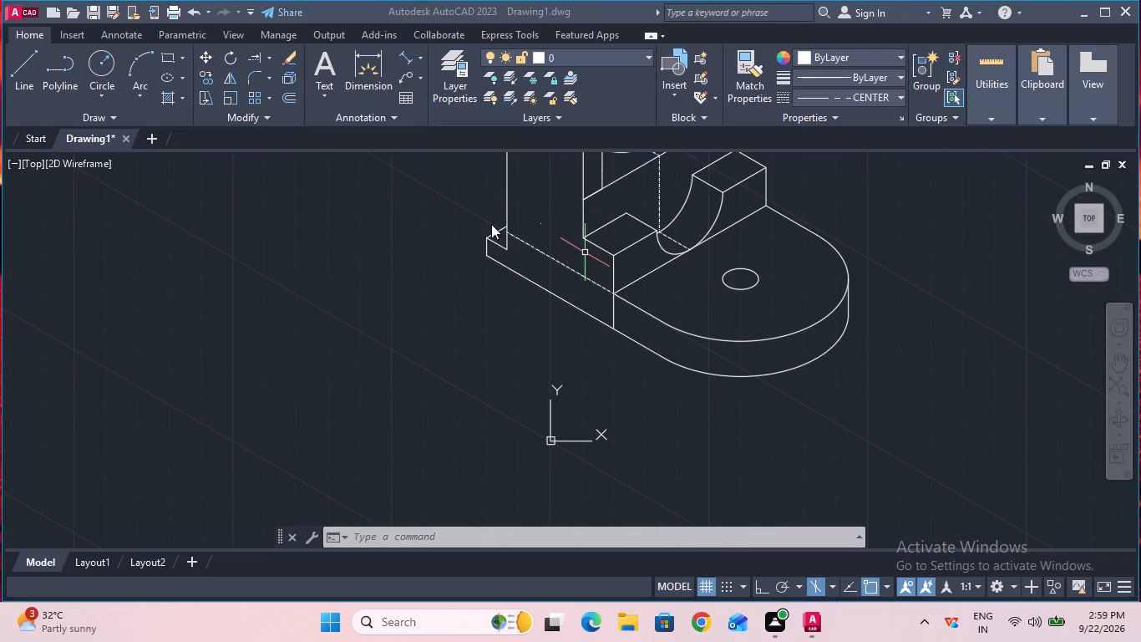
{"action": "key", "text": "Escape"}
{"action": "double_click", "coordinate": [549, 288]}
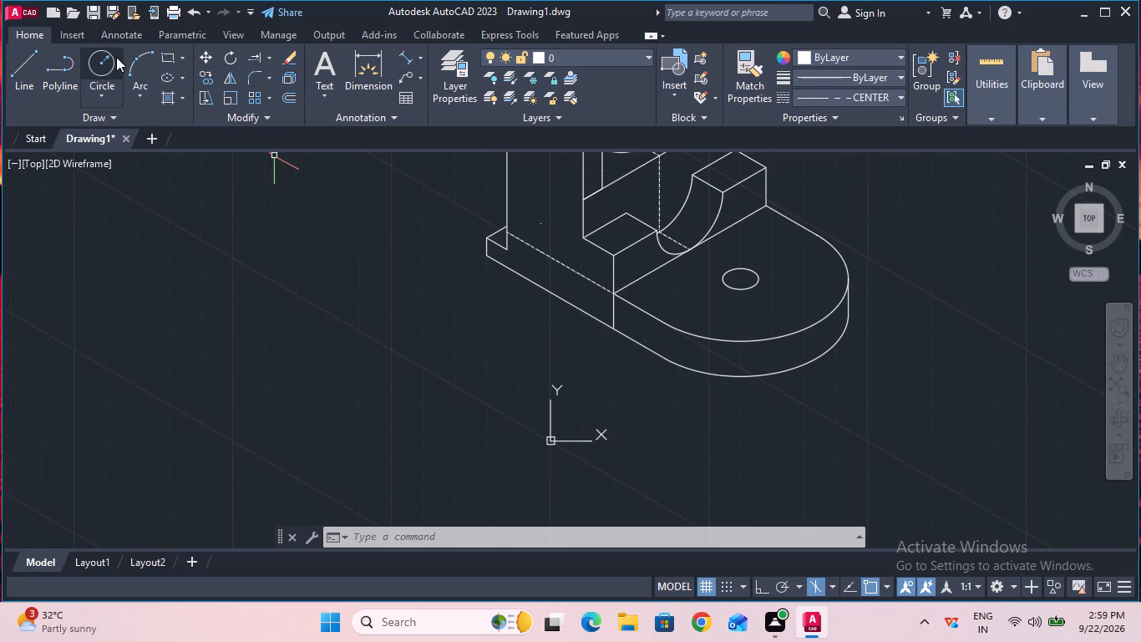
{"action": "left_click", "coordinate": [35, 62]}
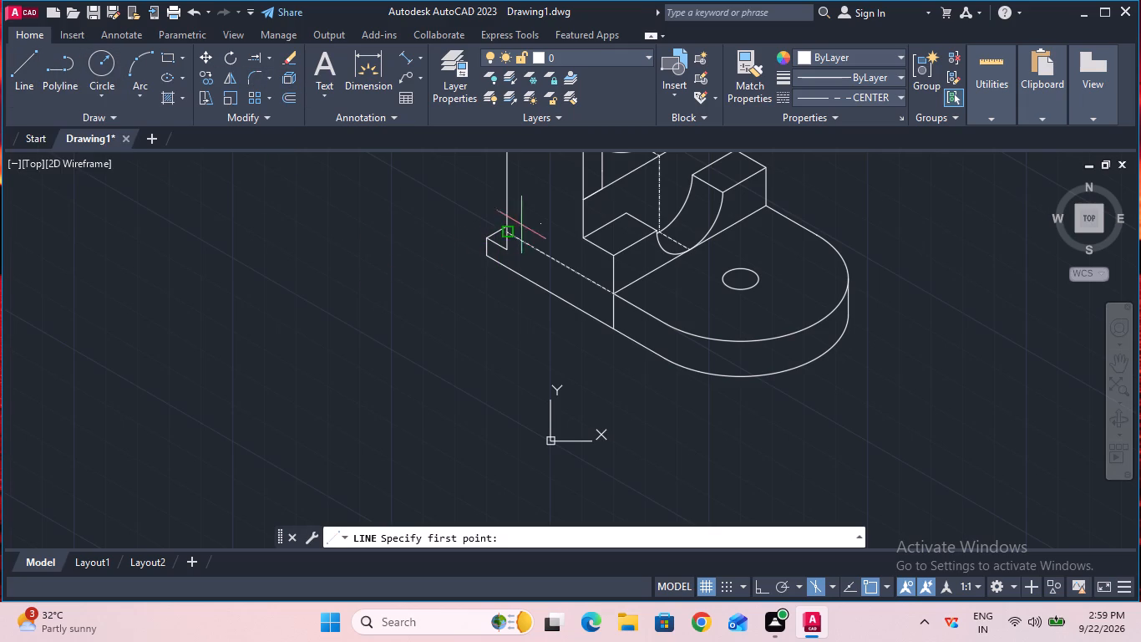
{"action": "left_click", "coordinate": [538, 221]}
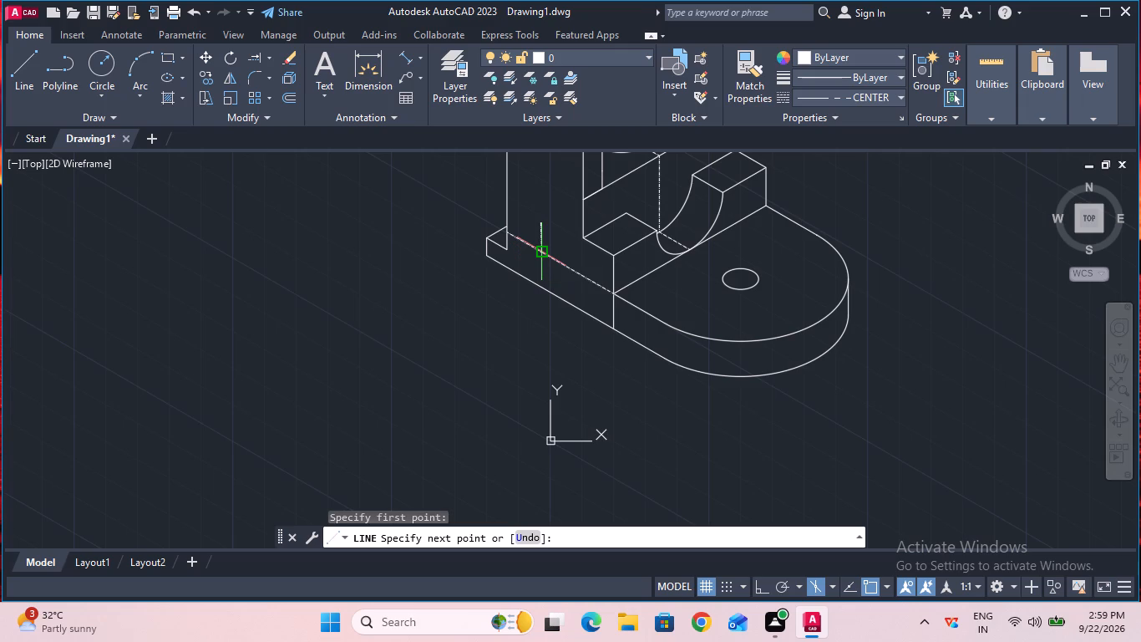
{"action": "left_click", "coordinate": [536, 253]}
{"action": "key", "text": "Escape"}
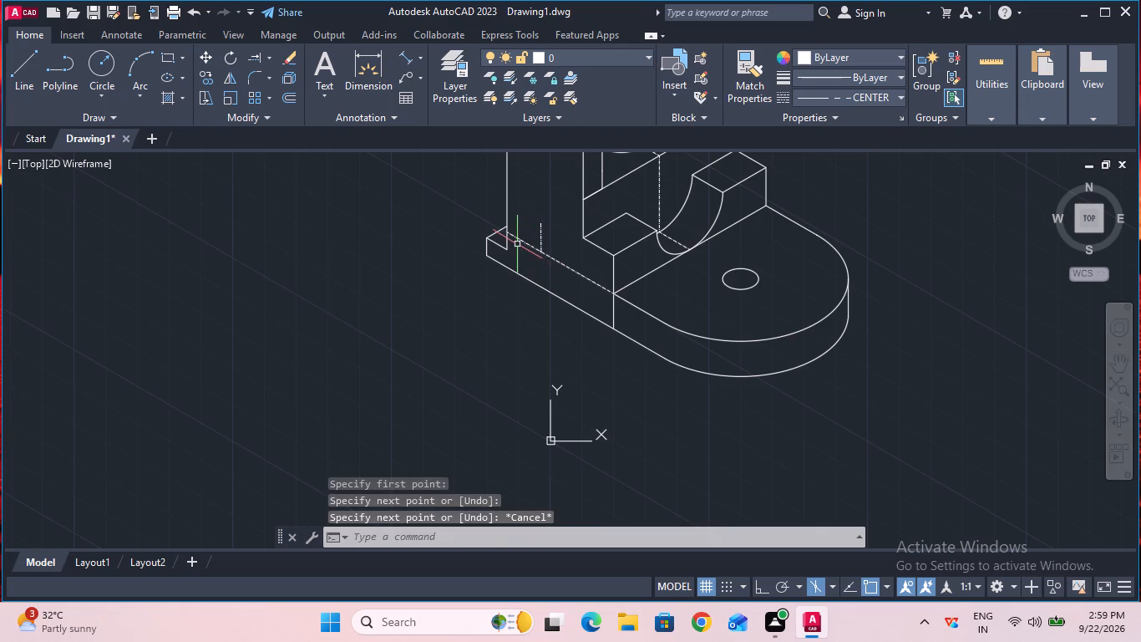
Check the aligned distance from the foot of the front ear's inner vertical edge to the top of the new center line.
{"action": "double_click", "coordinate": [403, 59]}
{"action": "double_click", "coordinate": [588, 242]}
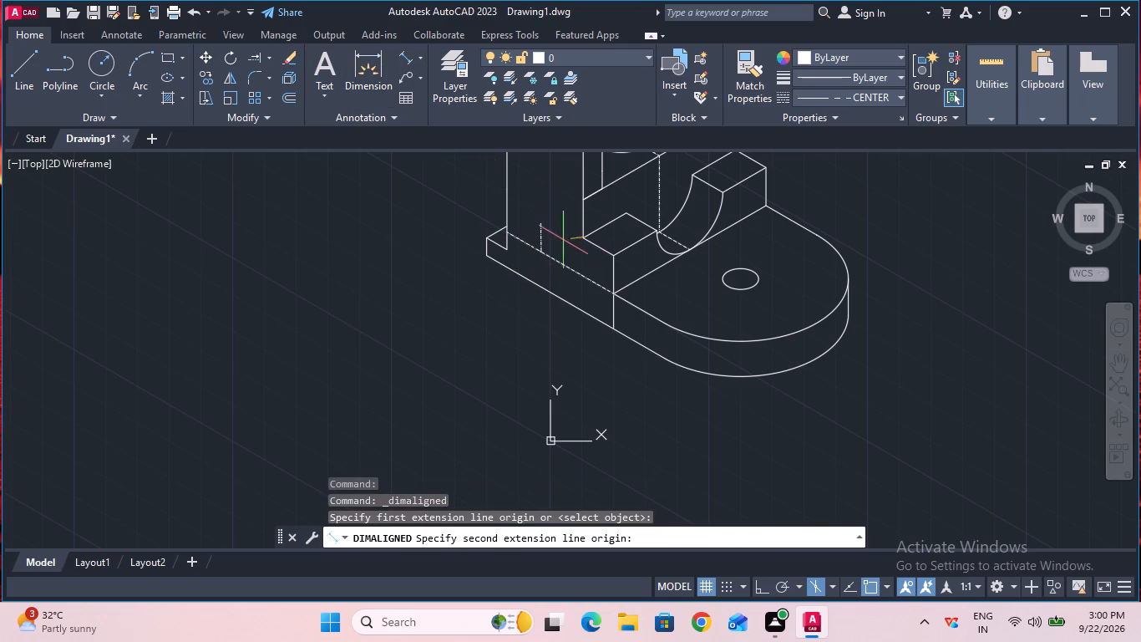
{"action": "left_click", "coordinate": [540, 224]}
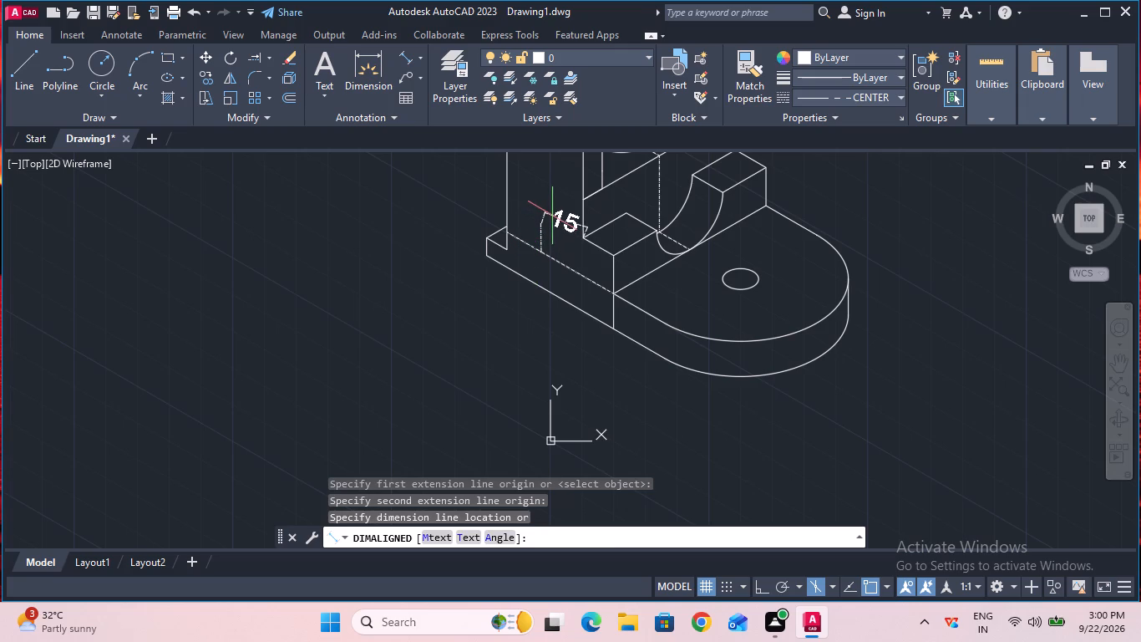
{"action": "key", "text": "Escape"}
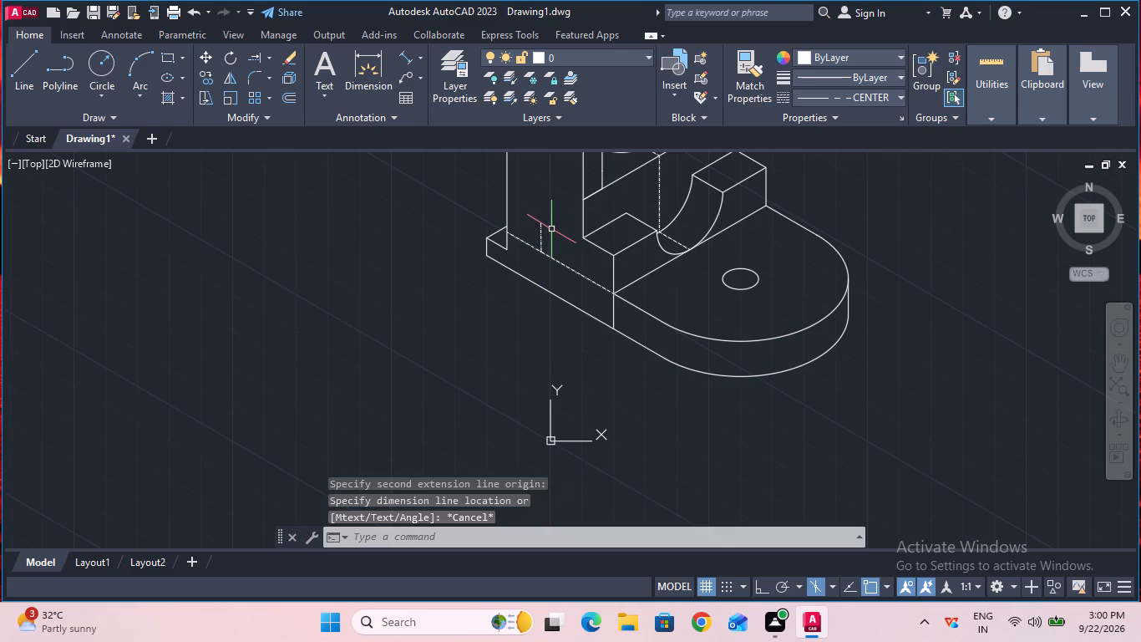
Set the current linetype to ByBlock for drawing the front ear's lower hole.
{"action": "type", "text": "ell"}
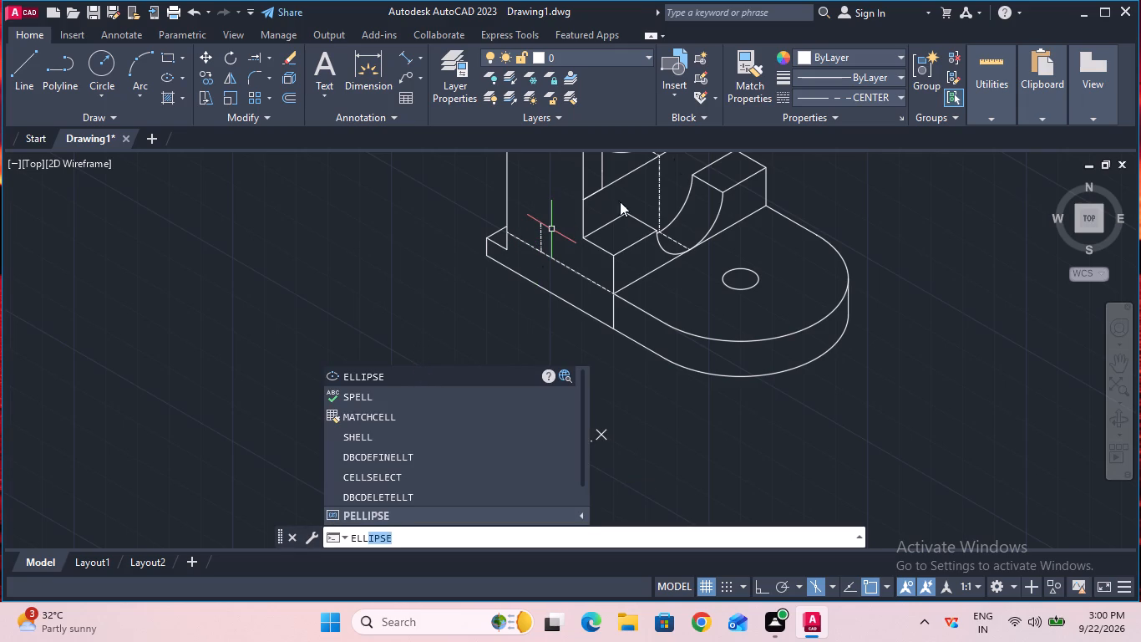
{"action": "double_click", "coordinate": [824, 88]}
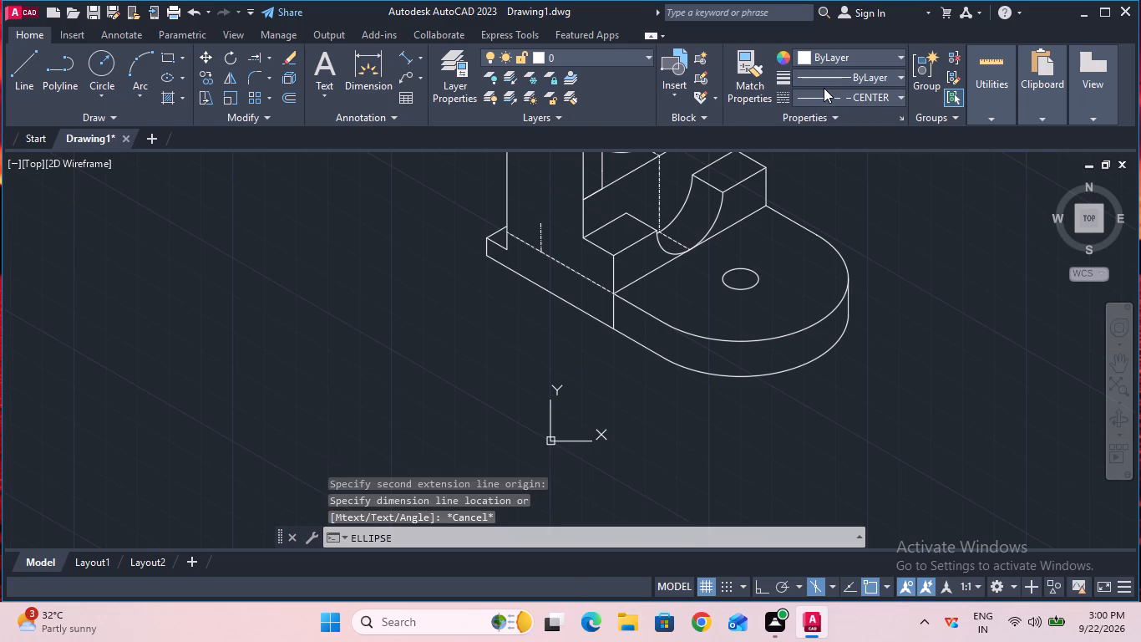
{"action": "double_click", "coordinate": [824, 88]}
{"action": "double_click", "coordinate": [826, 94]}
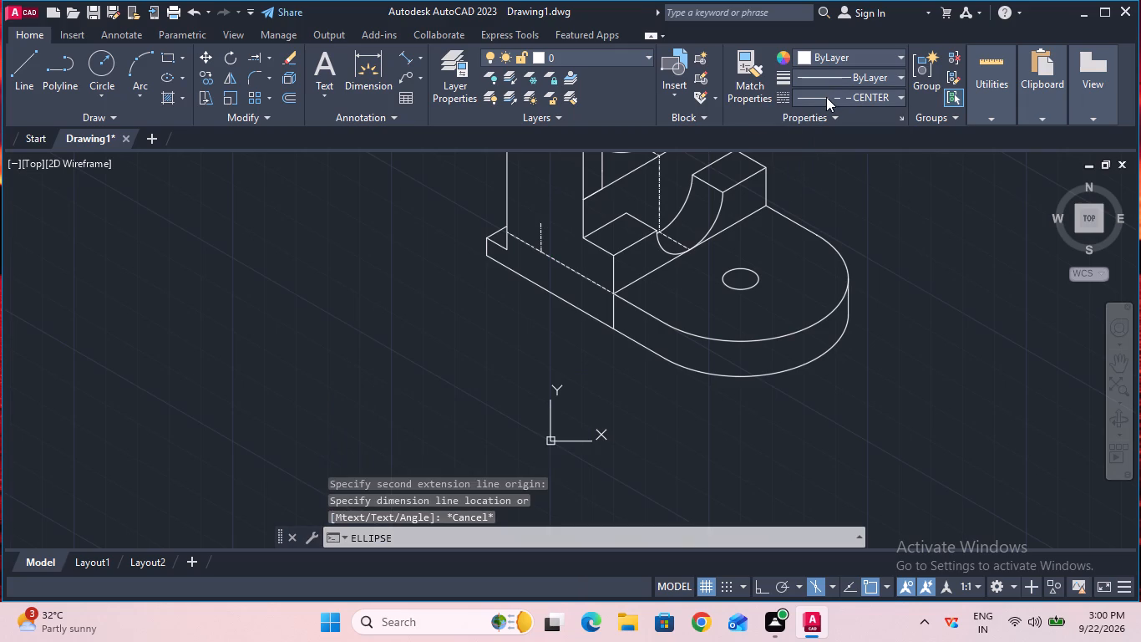
{"action": "double_click", "coordinate": [826, 96]}
{"action": "double_click", "coordinate": [826, 101]}
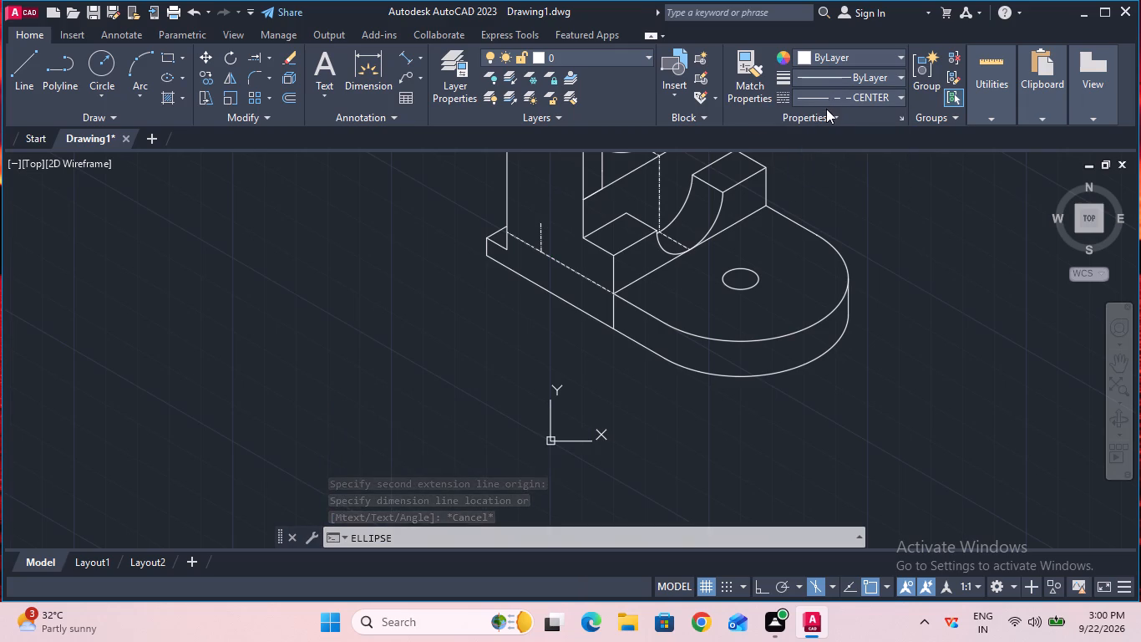
{"action": "left_click", "coordinate": [827, 98]}
{"action": "left_click", "coordinate": [827, 135]}
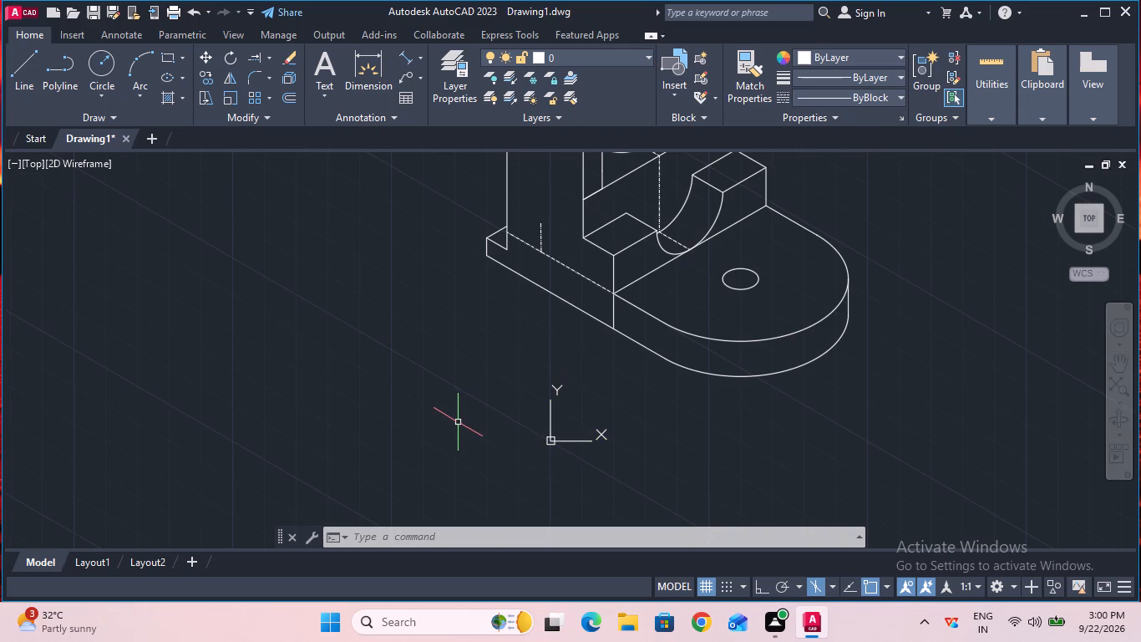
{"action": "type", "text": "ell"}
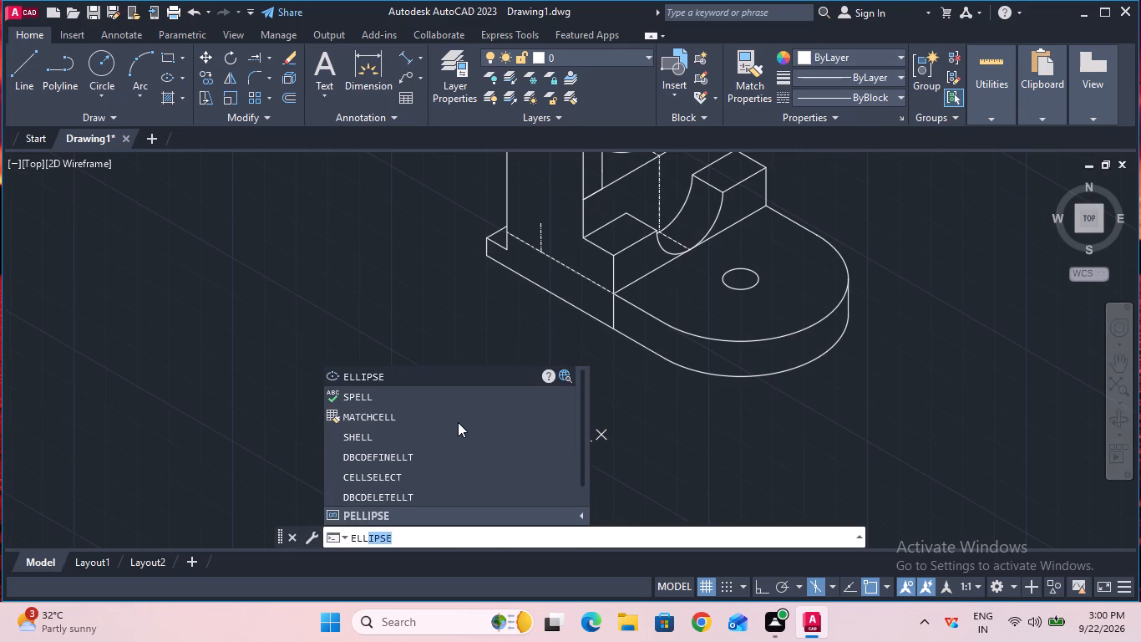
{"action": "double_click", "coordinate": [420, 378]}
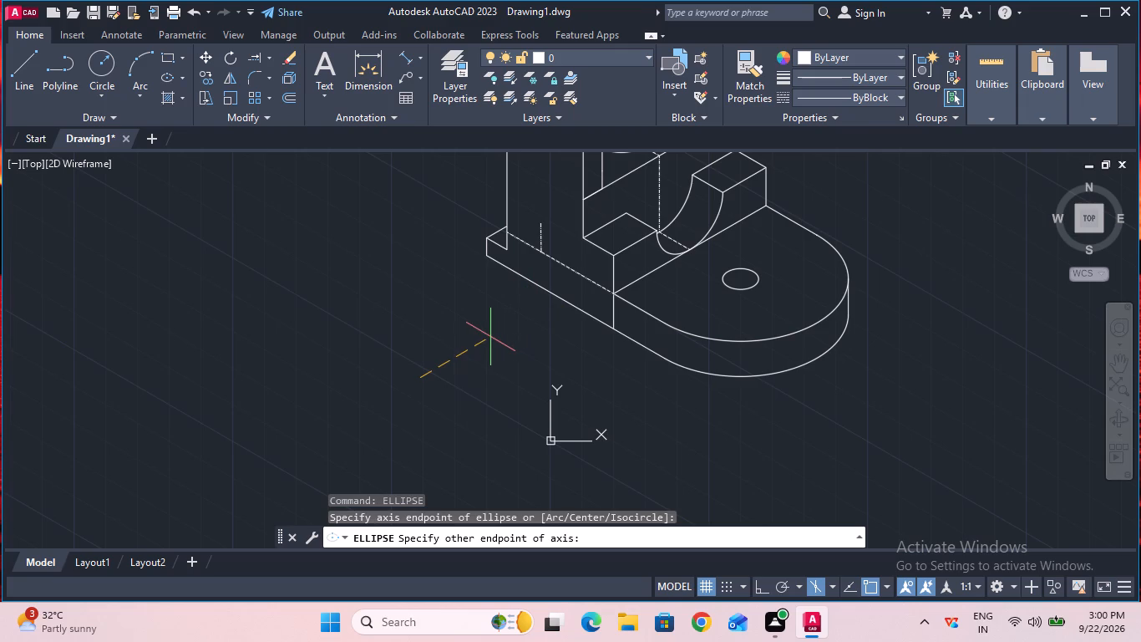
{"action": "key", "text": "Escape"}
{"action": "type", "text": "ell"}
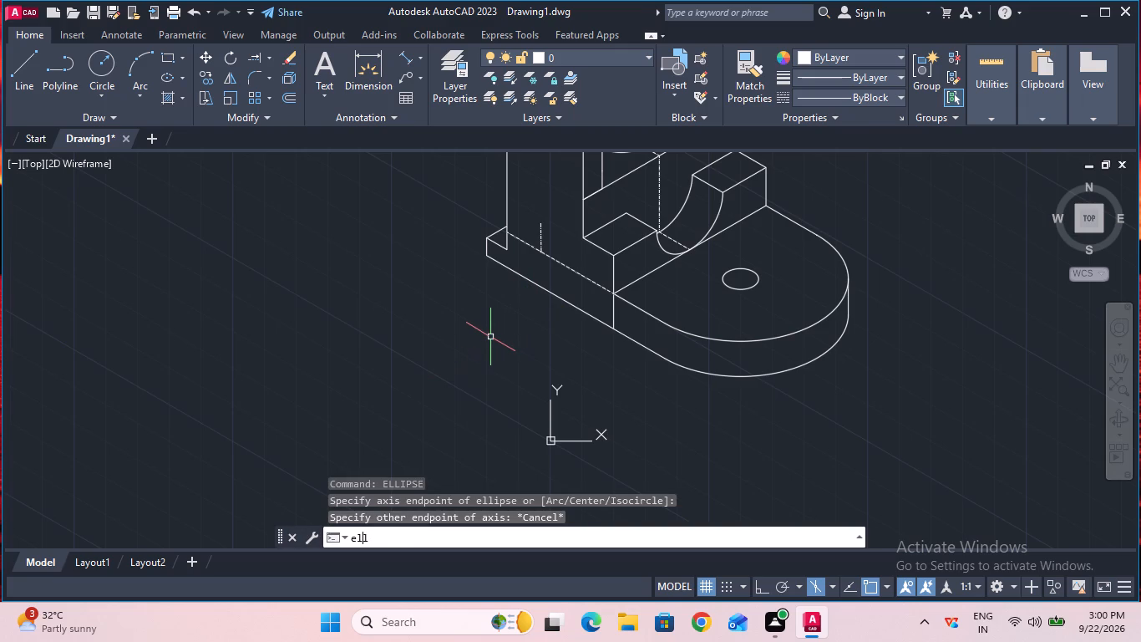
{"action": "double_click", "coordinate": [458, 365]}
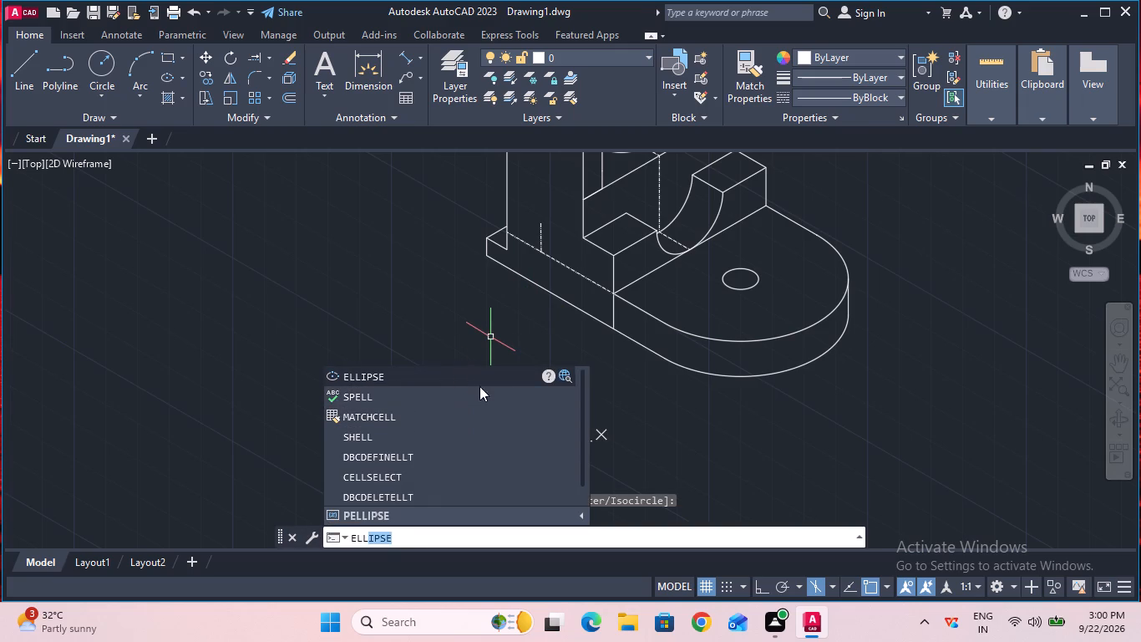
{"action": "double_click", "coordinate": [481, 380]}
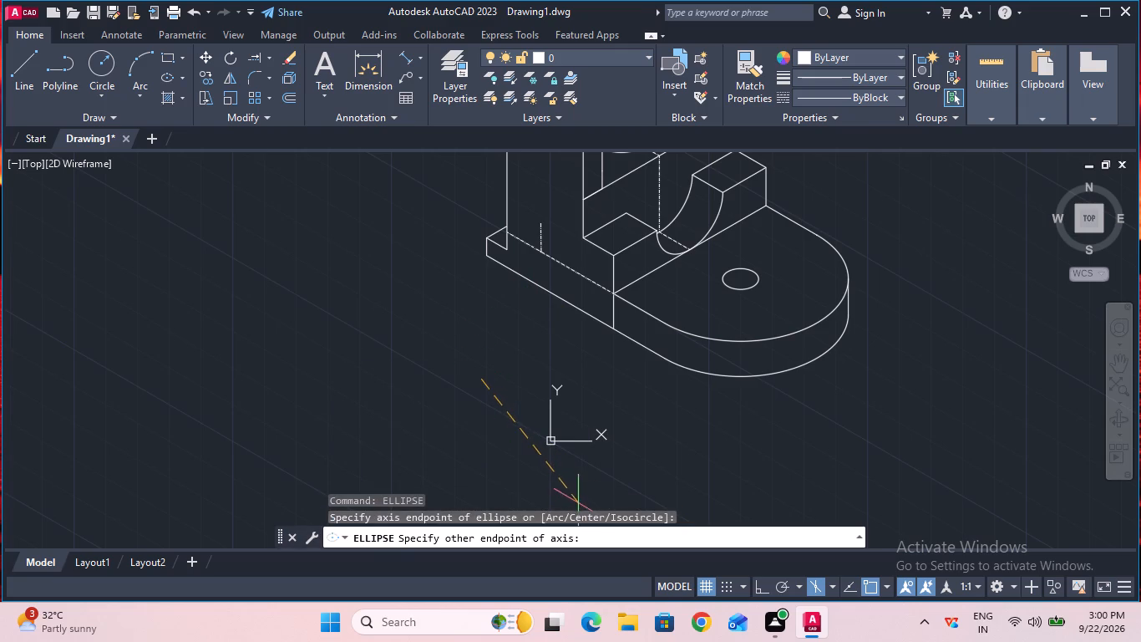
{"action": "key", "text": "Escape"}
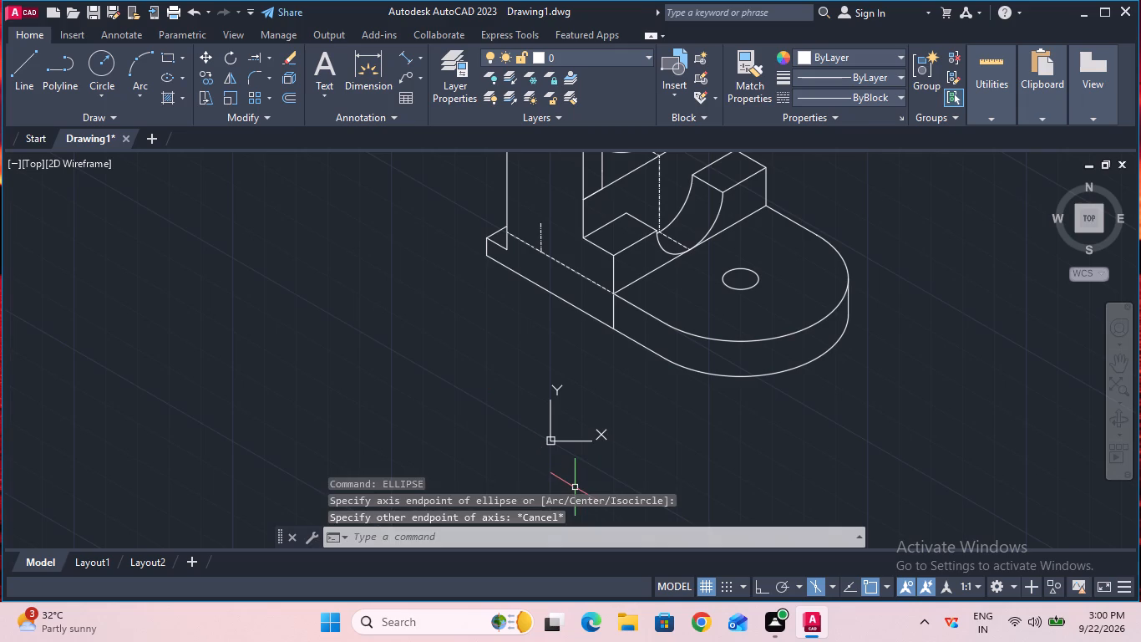
Draw an isocircle of radius 5 mm on the front ear, centered on the top end of the short vertical center line.
{"action": "type", "text": "ell"}
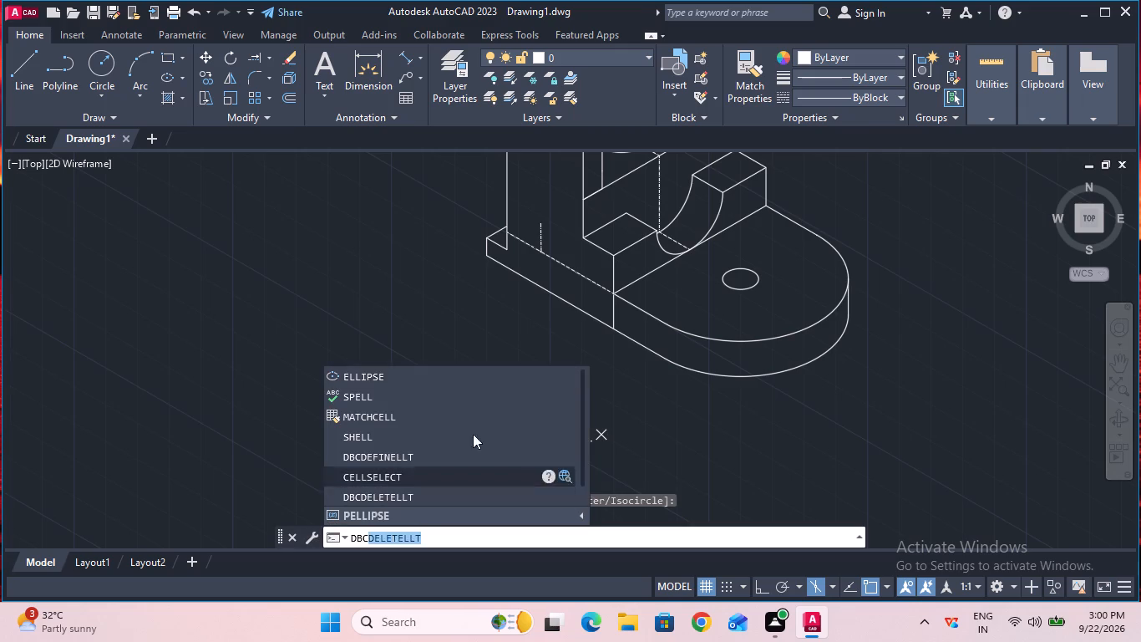
{"action": "double_click", "coordinate": [428, 374]}
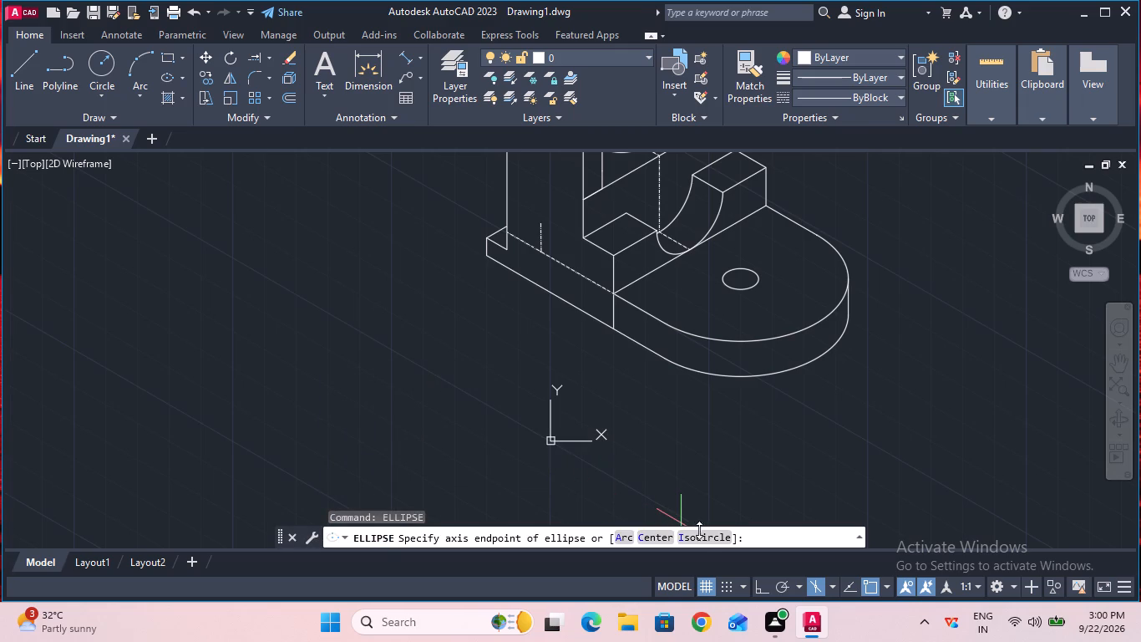
{"action": "left_click", "coordinate": [701, 536]}
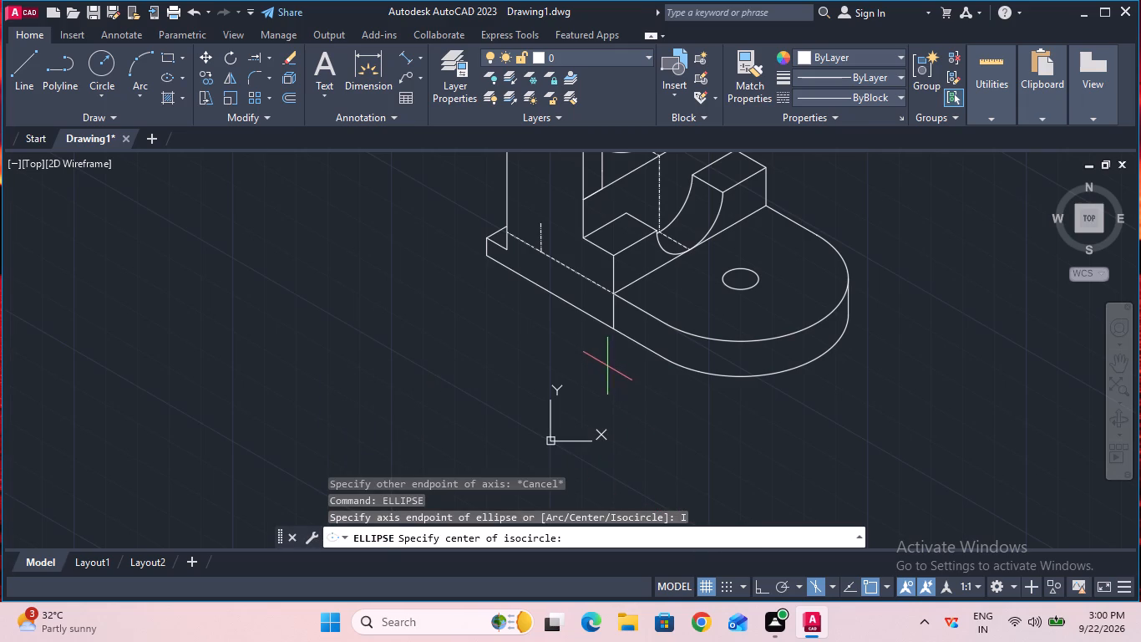
{"action": "left_click", "coordinate": [540, 225]}
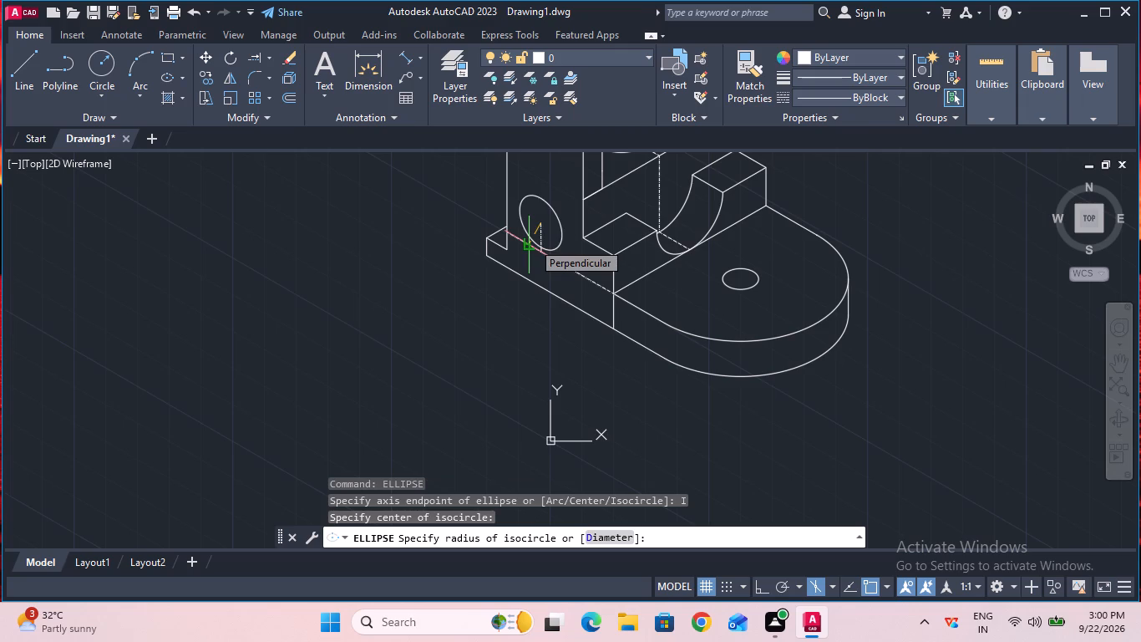
{"action": "key", "text": "5"}
{"action": "key", "text": "Return"}
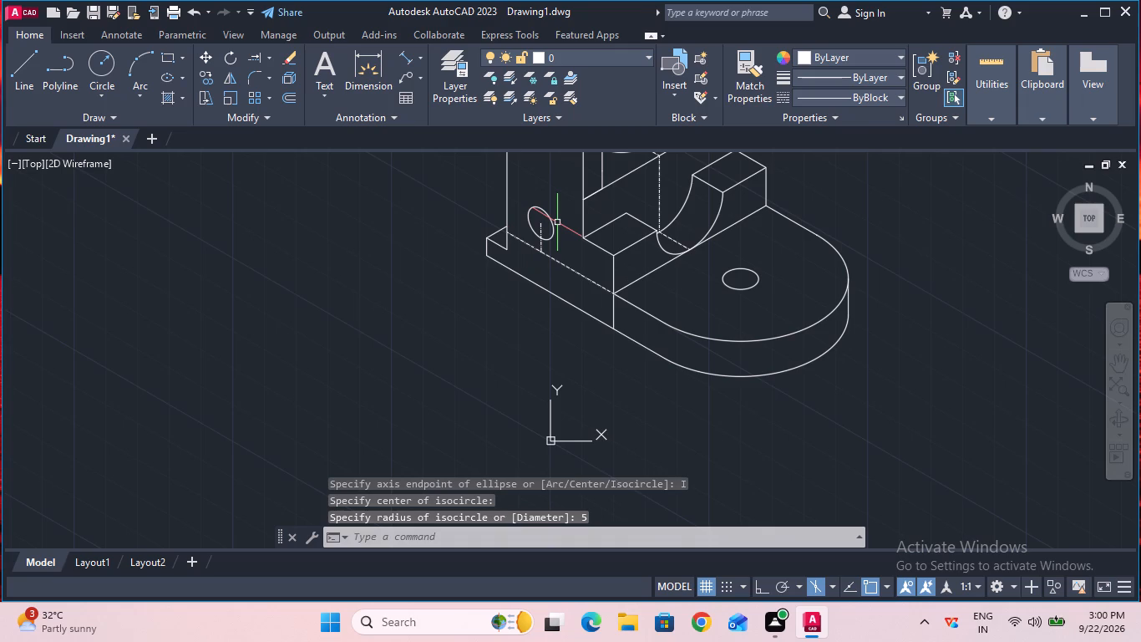
{"action": "key", "text": "Escape"}
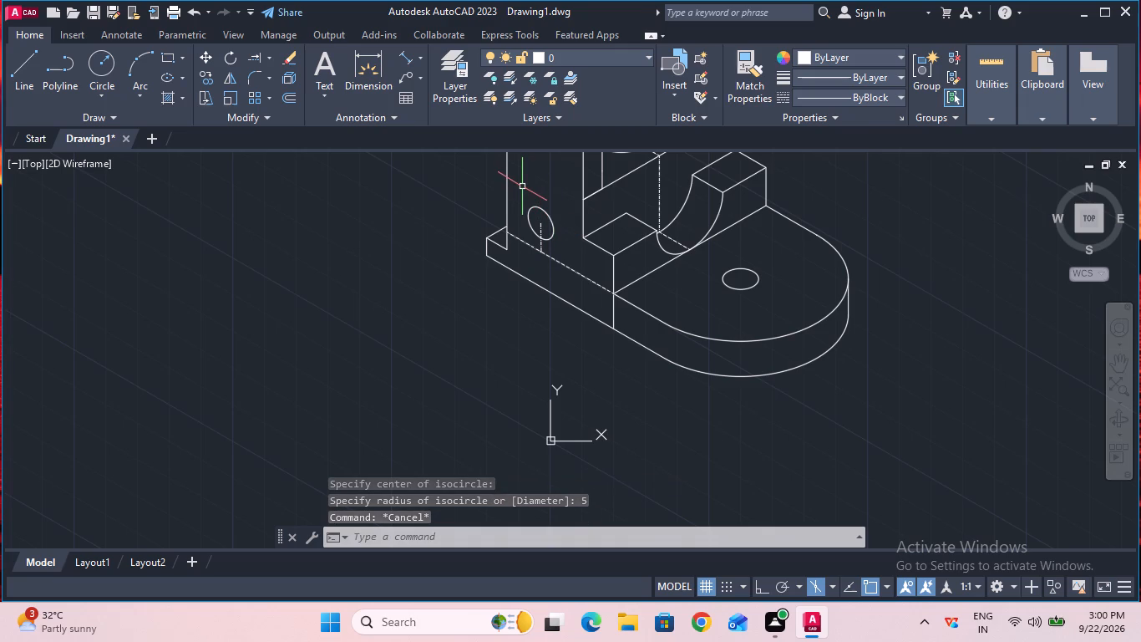
Erase the dashed line along the front ear's foot and the short vertical center line at the new isocircle.
{"action": "left_click", "coordinate": [284, 61]}
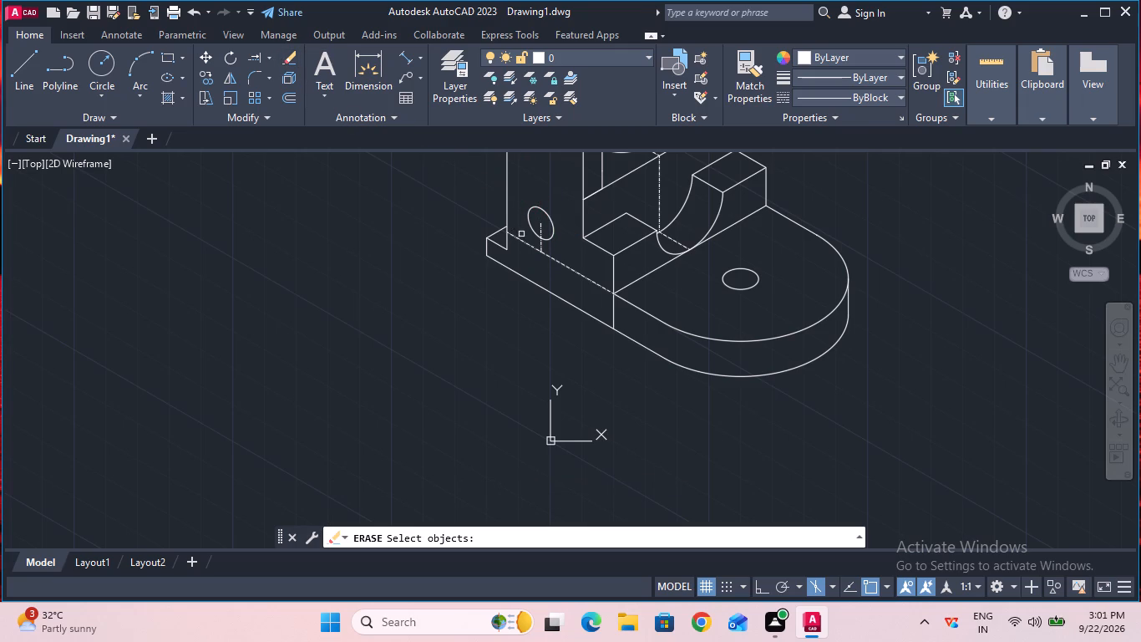
{"action": "left_click", "coordinate": [522, 242]}
{"action": "left_click_drag", "start_coordinate": [522, 242], "coordinate": [530, 240]}
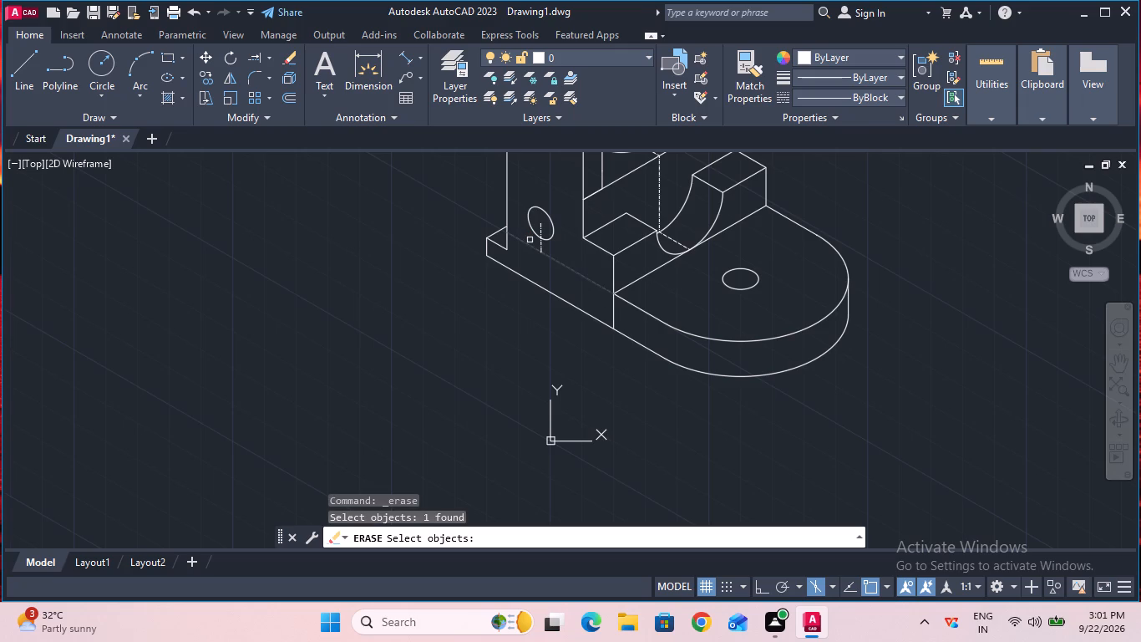
{"action": "key", "text": "Return"}
{"action": "left_click", "coordinate": [286, 56]}
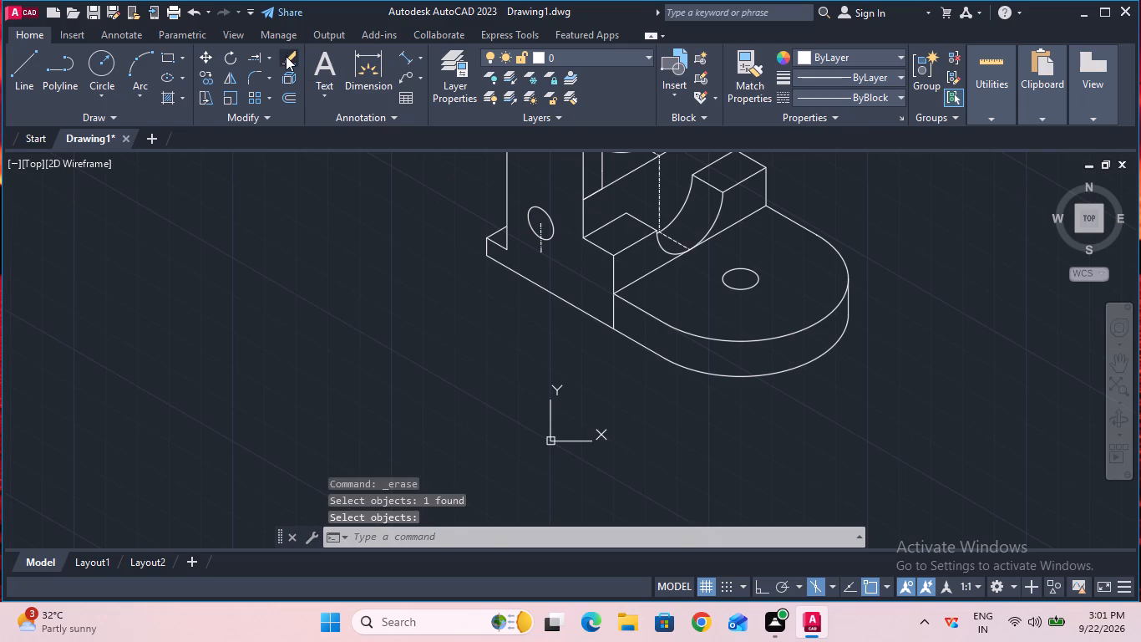
{"action": "left_click", "coordinate": [542, 247]}
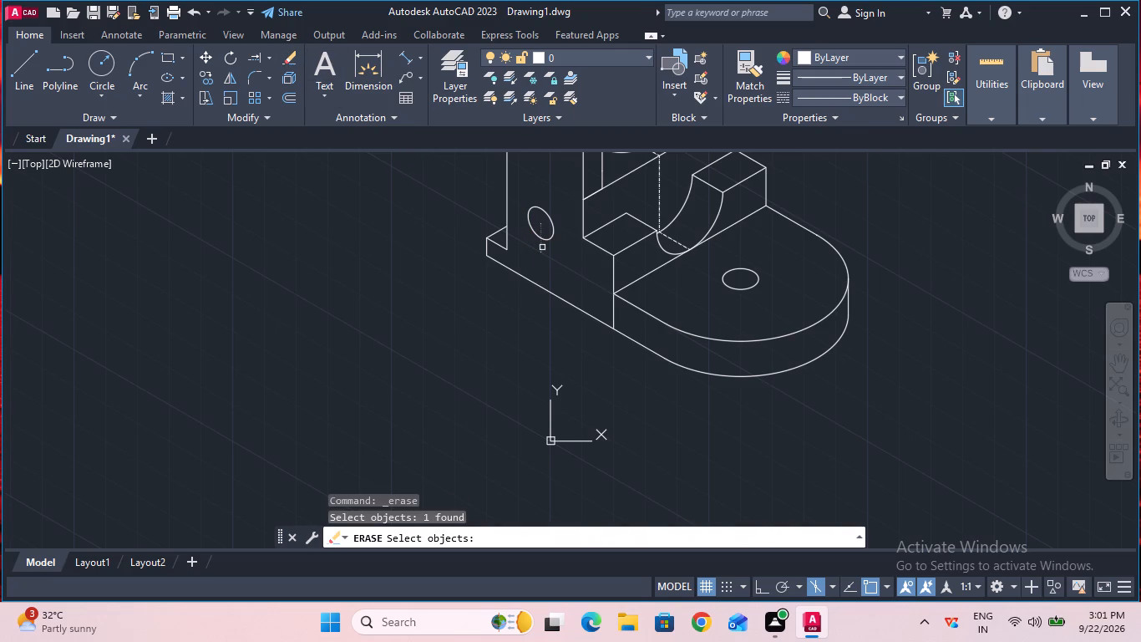
{"action": "key", "text": "Return"}
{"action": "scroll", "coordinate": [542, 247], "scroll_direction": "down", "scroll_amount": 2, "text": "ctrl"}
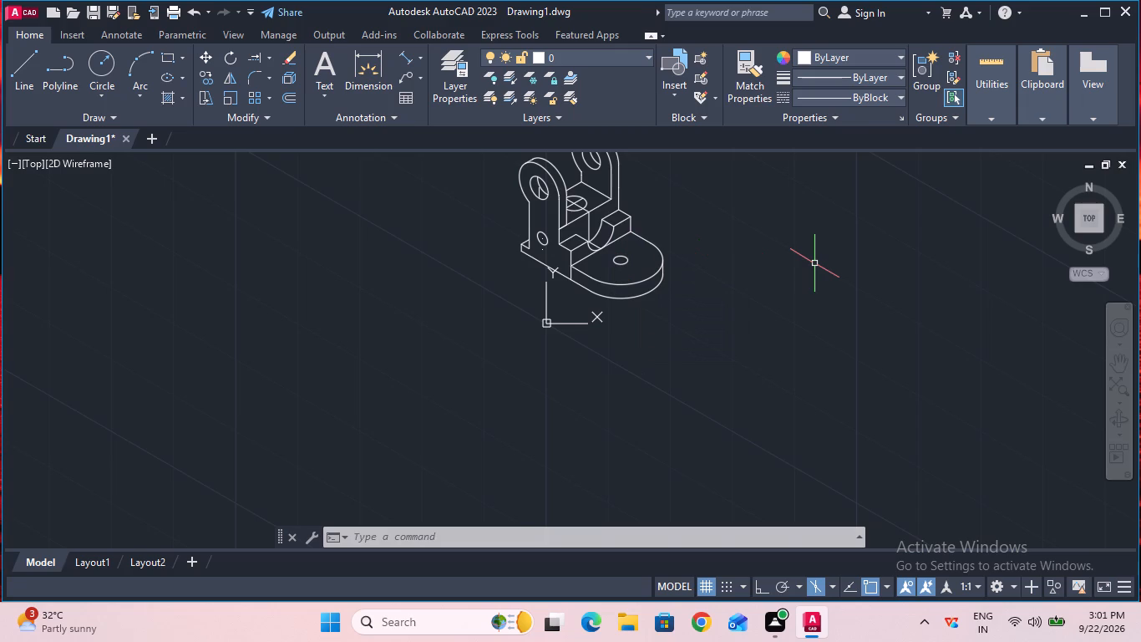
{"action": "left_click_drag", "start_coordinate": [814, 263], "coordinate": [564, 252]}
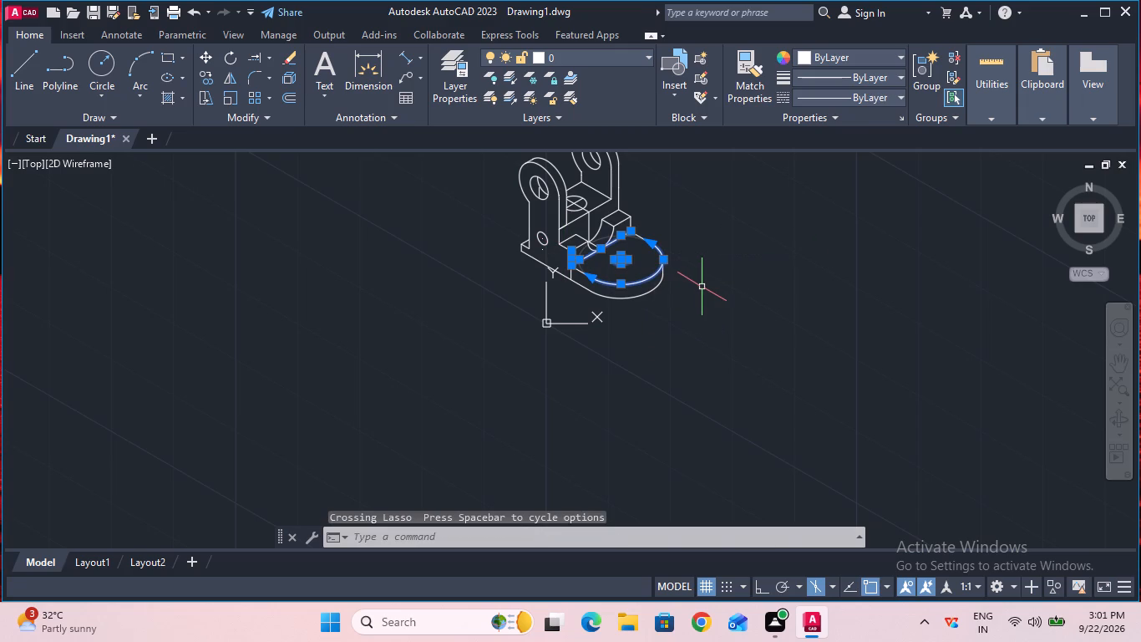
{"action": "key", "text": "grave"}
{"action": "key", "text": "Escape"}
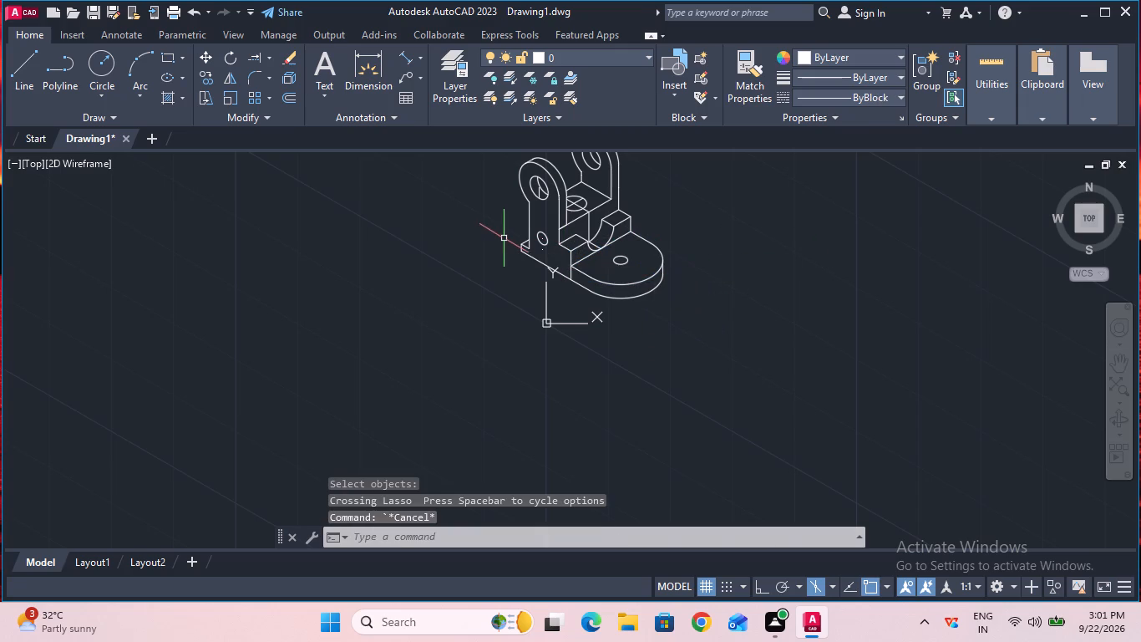
Move the new isocircle straight down the front ear so it surrounds the lower point mark.
{"action": "scroll", "coordinate": [502, 237], "scroll_direction": "up", "scroll_amount": 5, "text": "ctrl"}
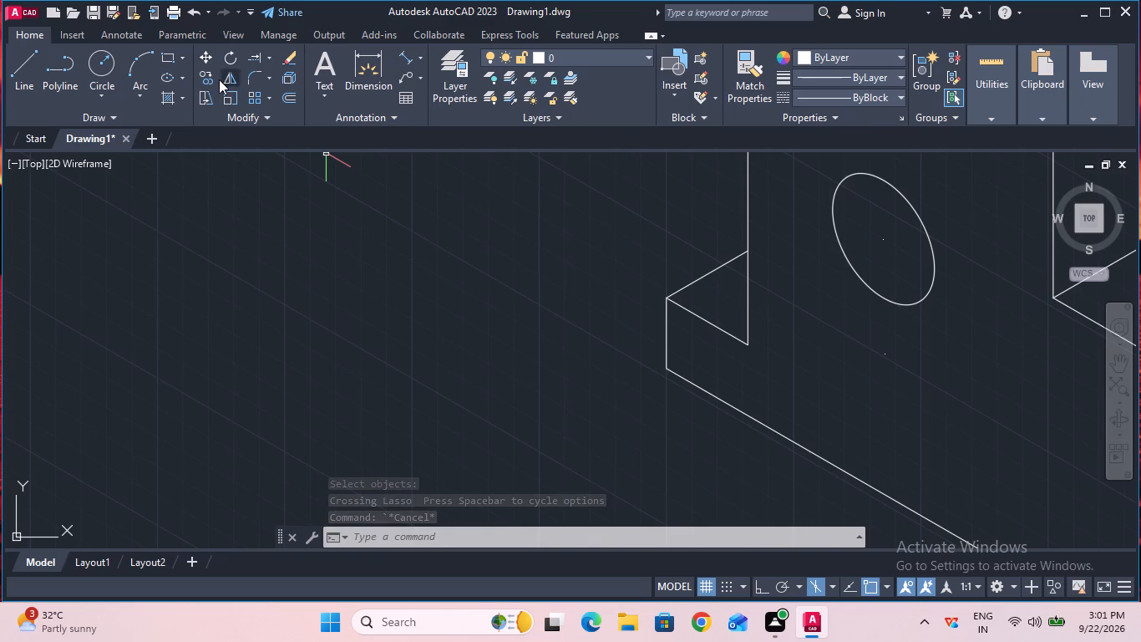
{"action": "left_click", "coordinate": [205, 61]}
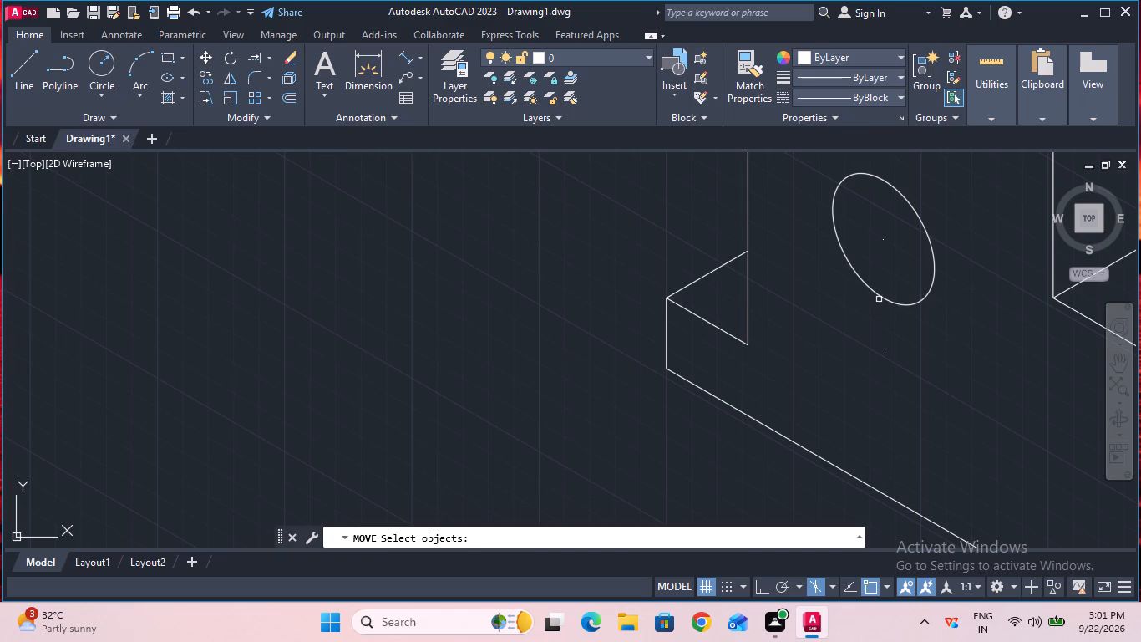
{"action": "left_click", "coordinate": [884, 299]}
{"action": "key", "text": "Return"}
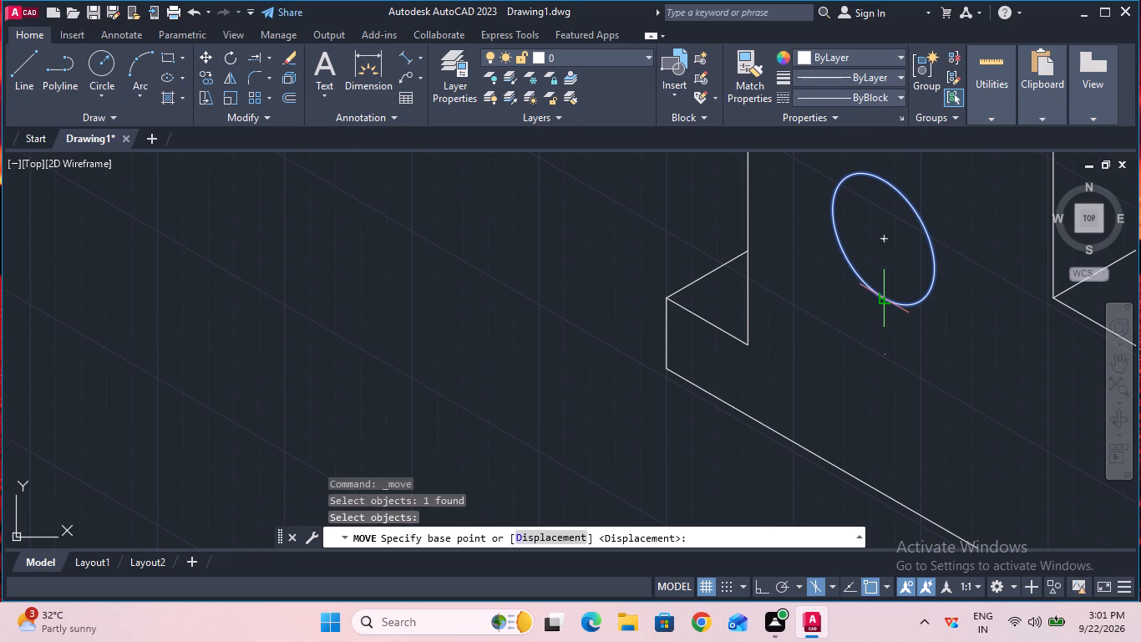
{"action": "left_click", "coordinate": [884, 299]}
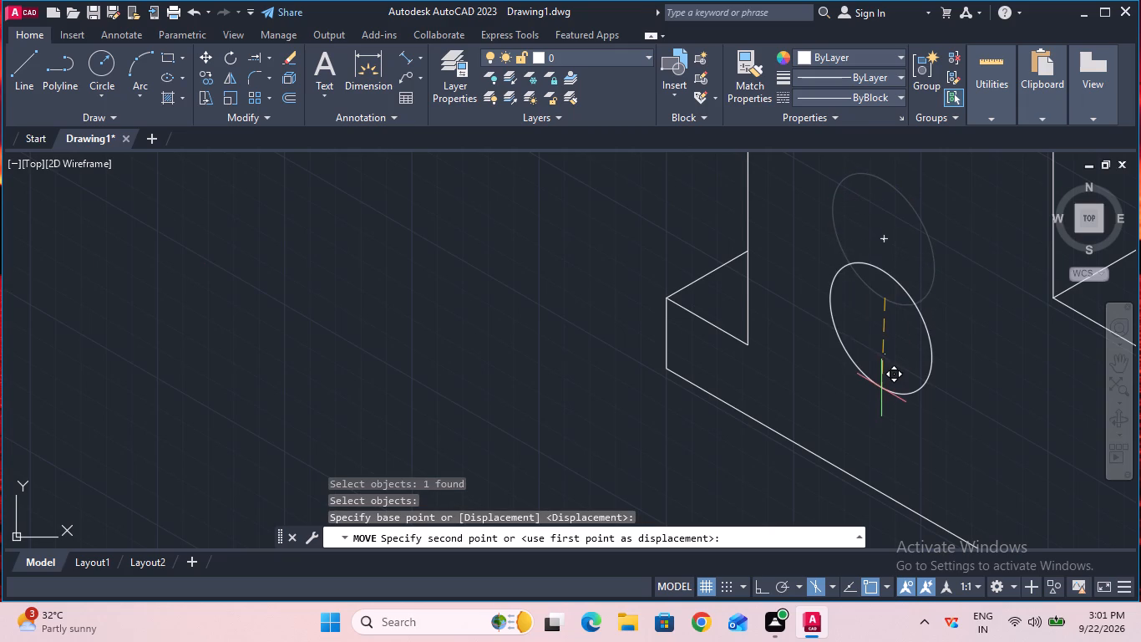
{"action": "left_click", "coordinate": [884, 401]}
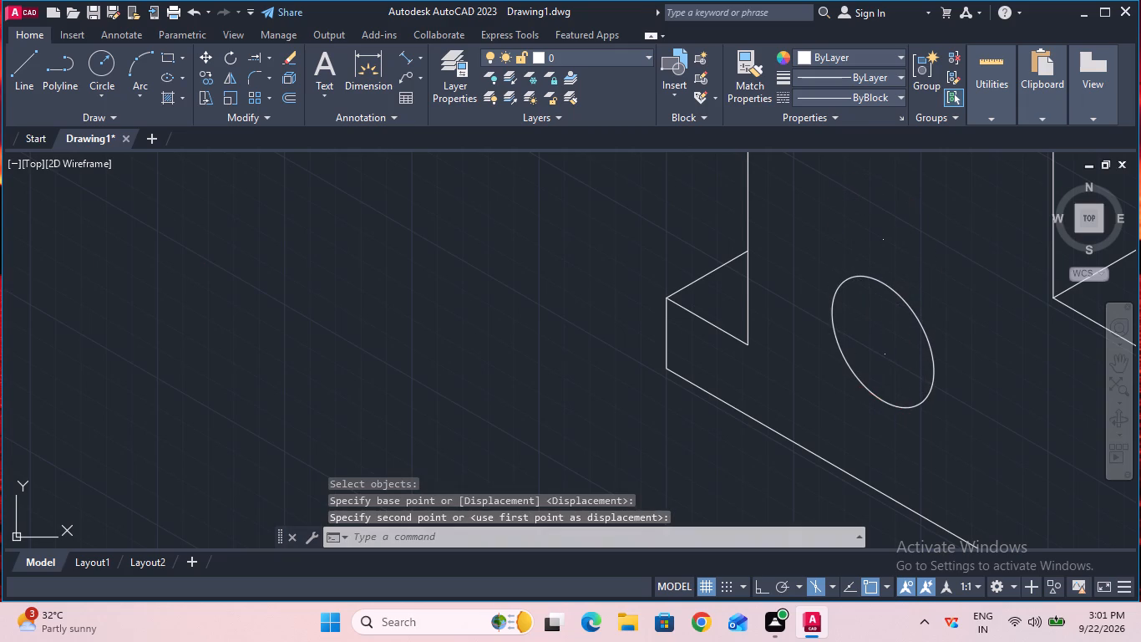
Join all objects of the whole isometric hinge drawing with the Join command.
{"action": "scroll", "coordinate": [958, 308], "scroll_direction": "down", "scroll_amount": 2, "text": "ctrl"}
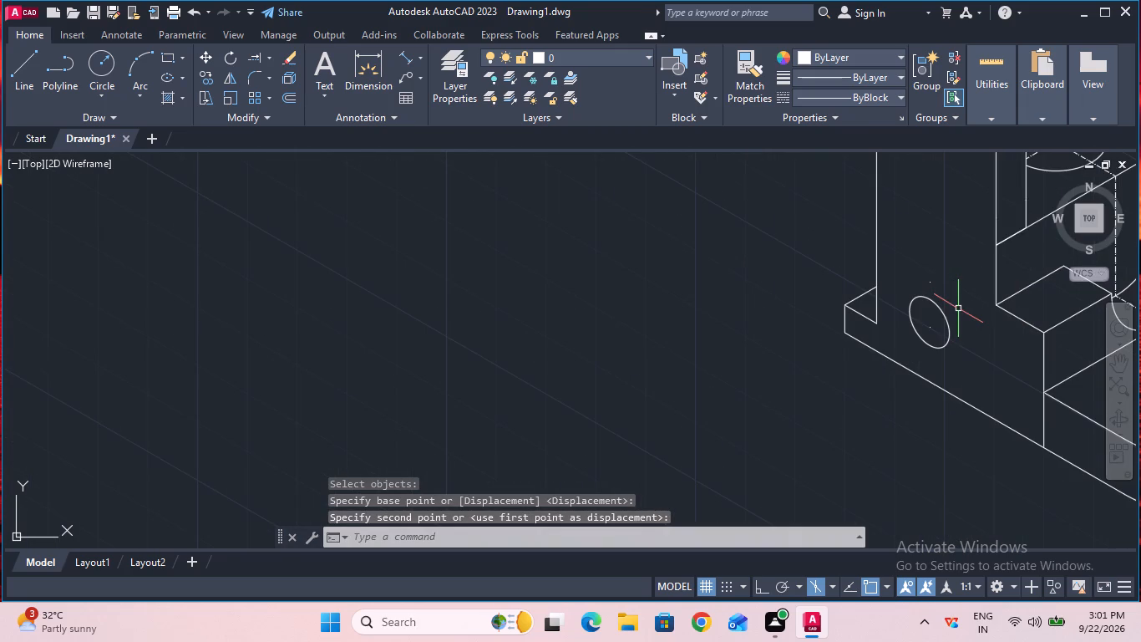
{"action": "scroll", "coordinate": [958, 308], "scroll_direction": "down", "scroll_amount": 2, "text": "ctrl"}
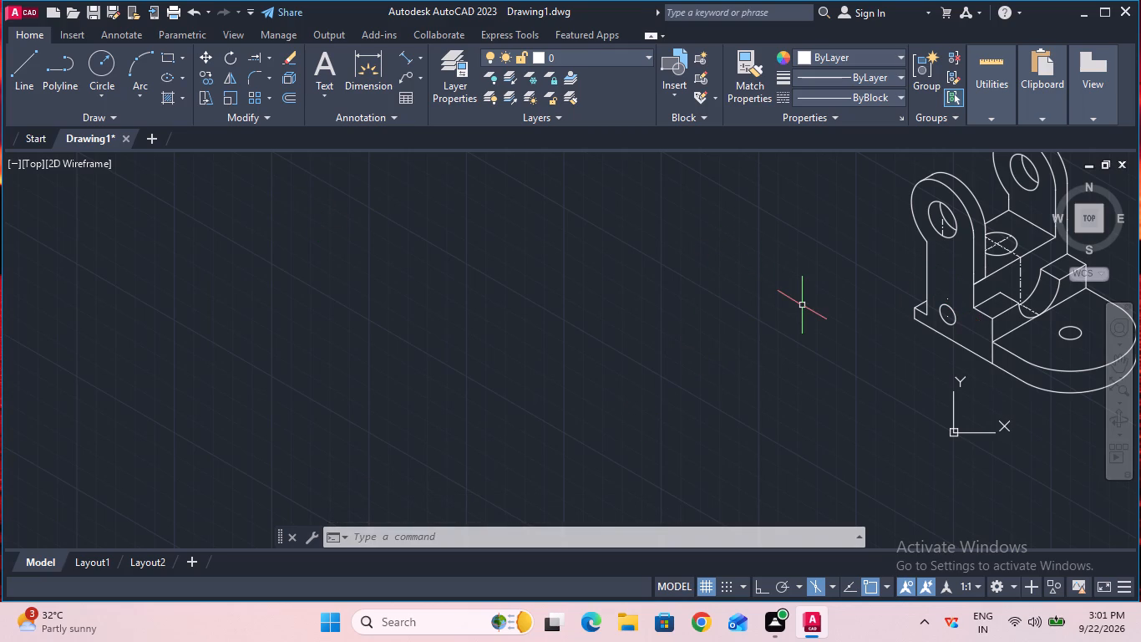
{"action": "scroll", "coordinate": [802, 305], "scroll_direction": "down", "scroll_amount": 1, "text": "ctrl"}
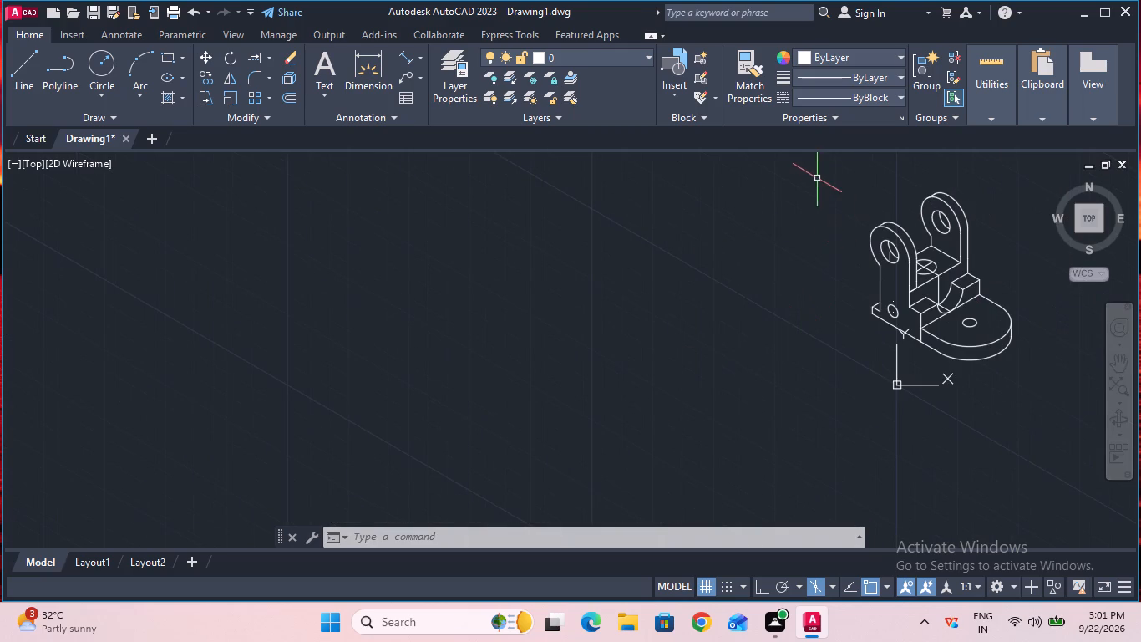
{"action": "double_click", "coordinate": [811, 167]}
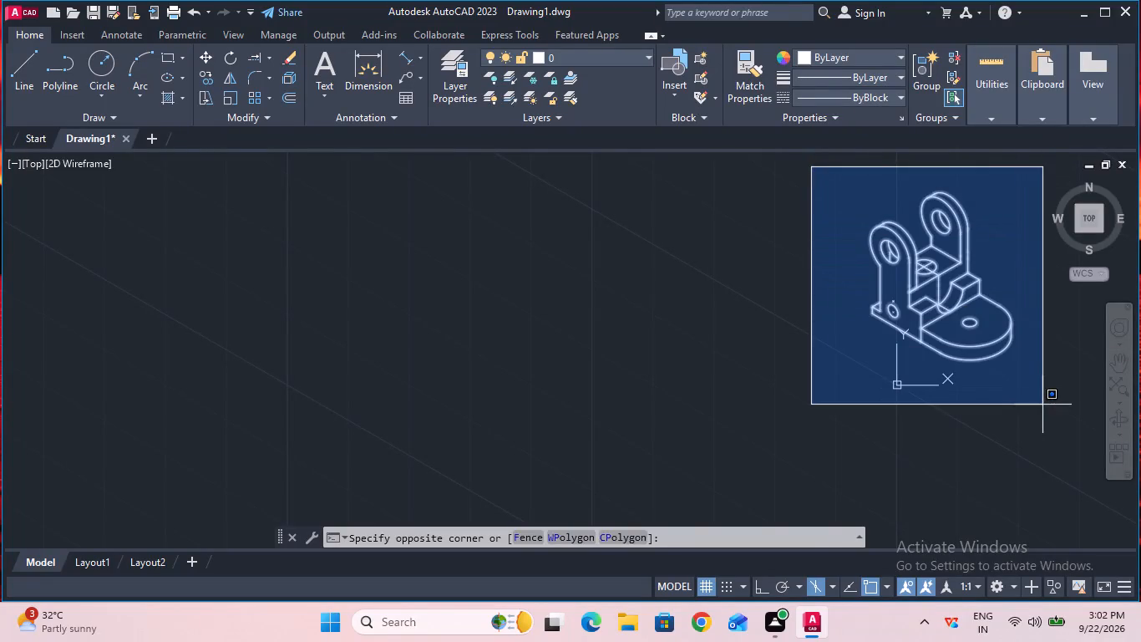
{"action": "left_click", "coordinate": [1042, 405]}
{"action": "type", "text": "joi"}
{"action": "key", "text": "n"}
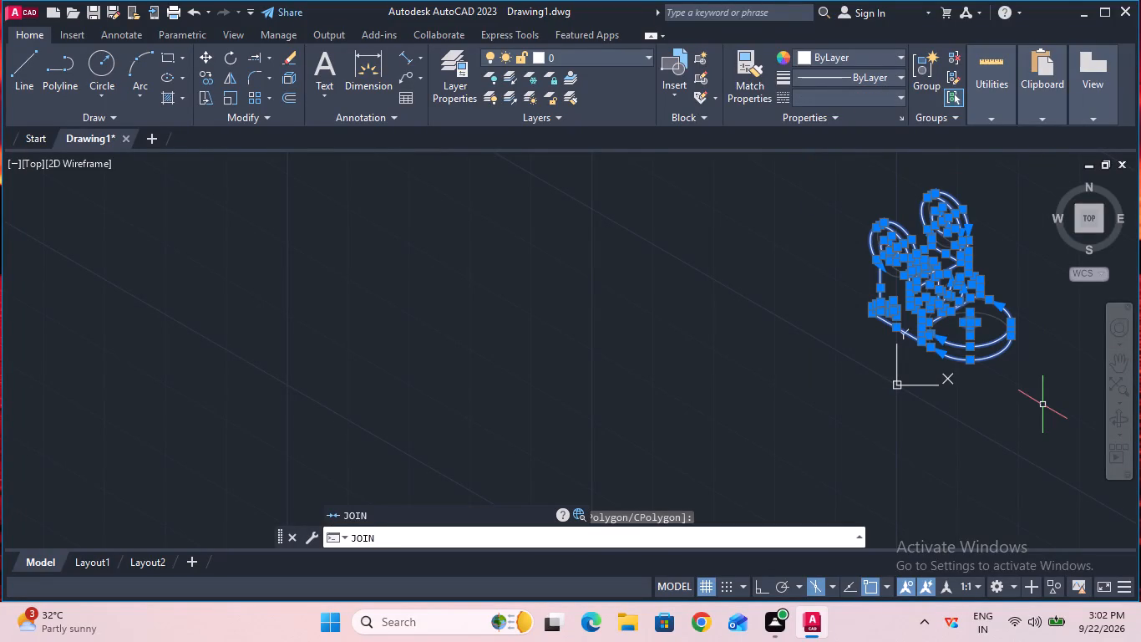
{"action": "left_click", "coordinate": [480, 508]}
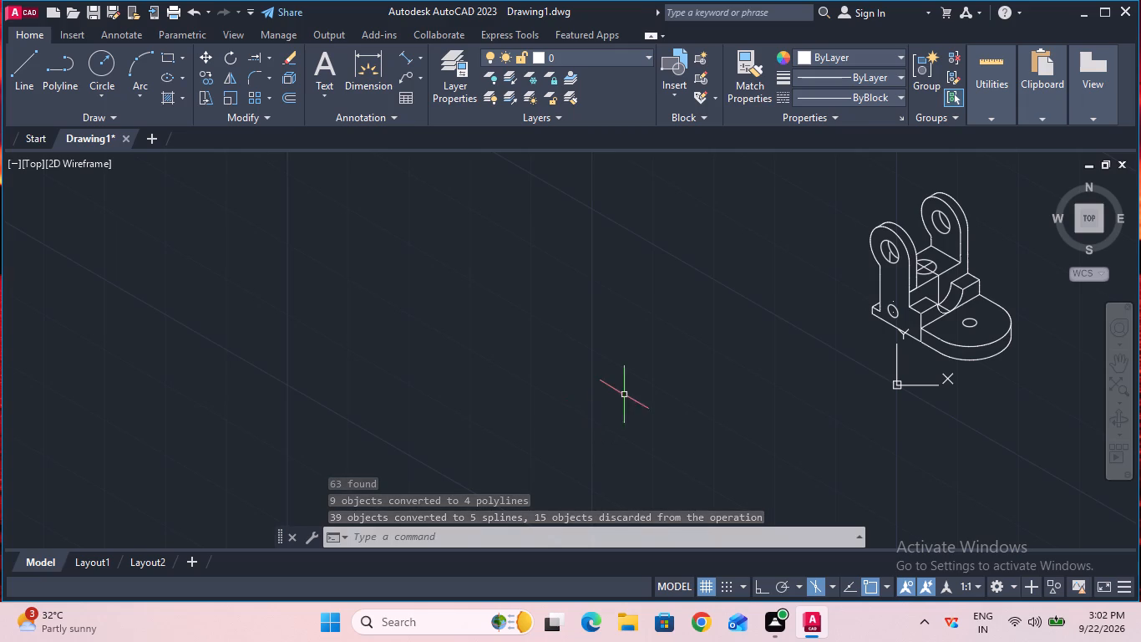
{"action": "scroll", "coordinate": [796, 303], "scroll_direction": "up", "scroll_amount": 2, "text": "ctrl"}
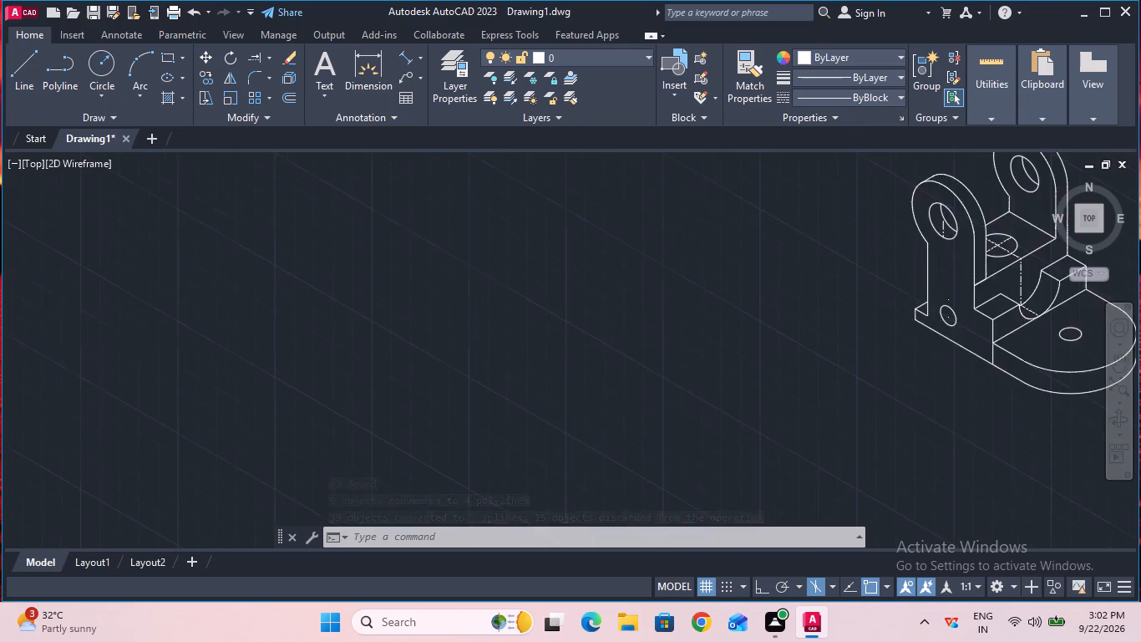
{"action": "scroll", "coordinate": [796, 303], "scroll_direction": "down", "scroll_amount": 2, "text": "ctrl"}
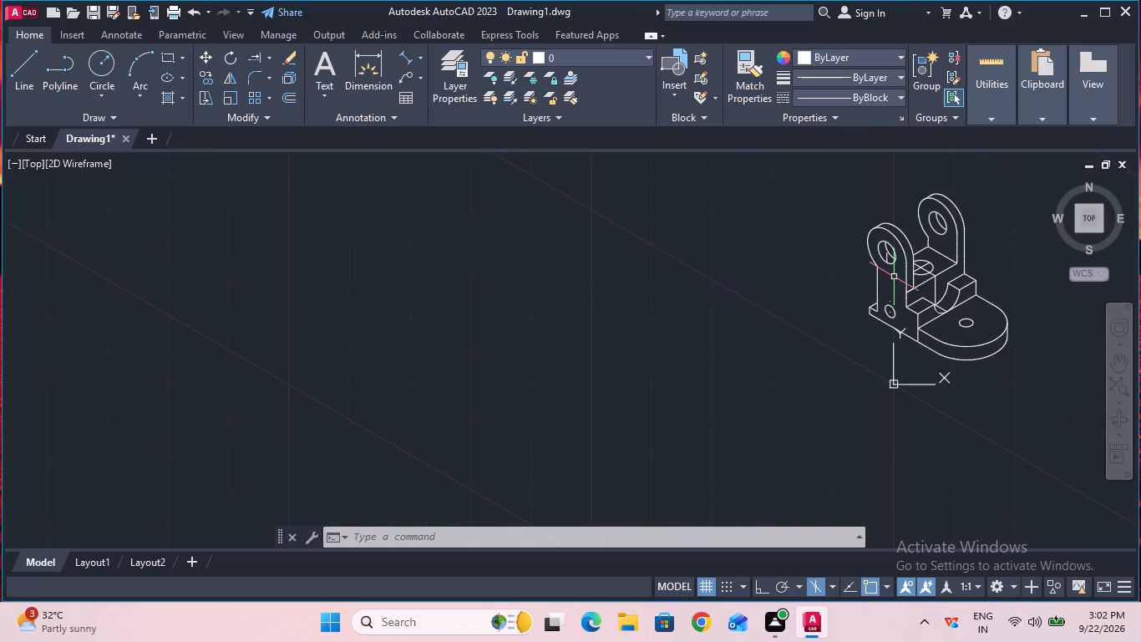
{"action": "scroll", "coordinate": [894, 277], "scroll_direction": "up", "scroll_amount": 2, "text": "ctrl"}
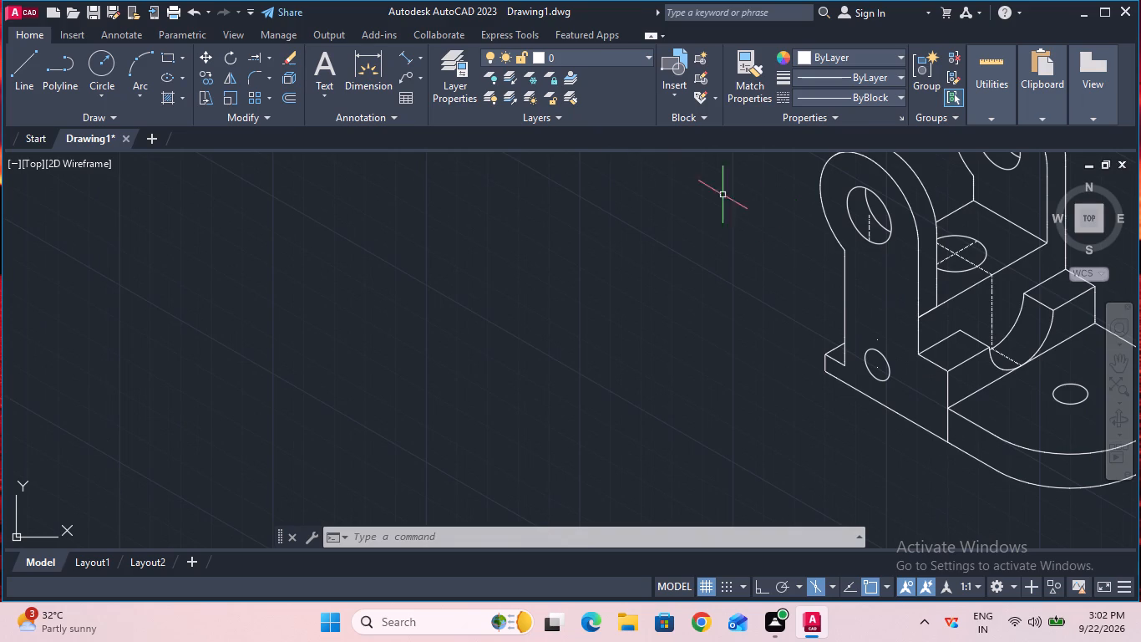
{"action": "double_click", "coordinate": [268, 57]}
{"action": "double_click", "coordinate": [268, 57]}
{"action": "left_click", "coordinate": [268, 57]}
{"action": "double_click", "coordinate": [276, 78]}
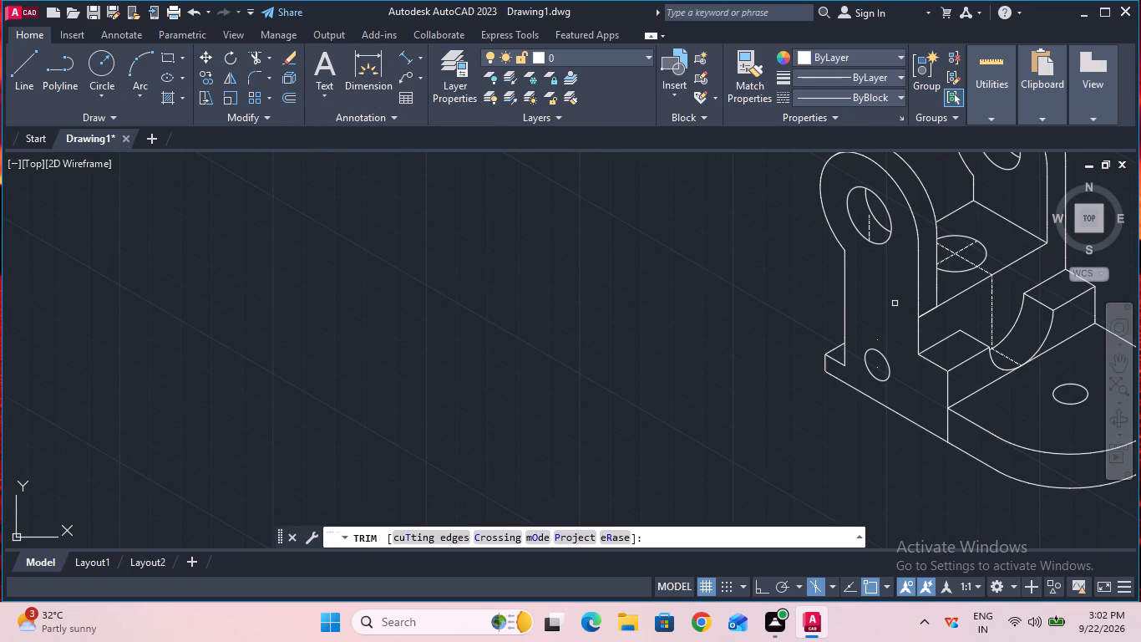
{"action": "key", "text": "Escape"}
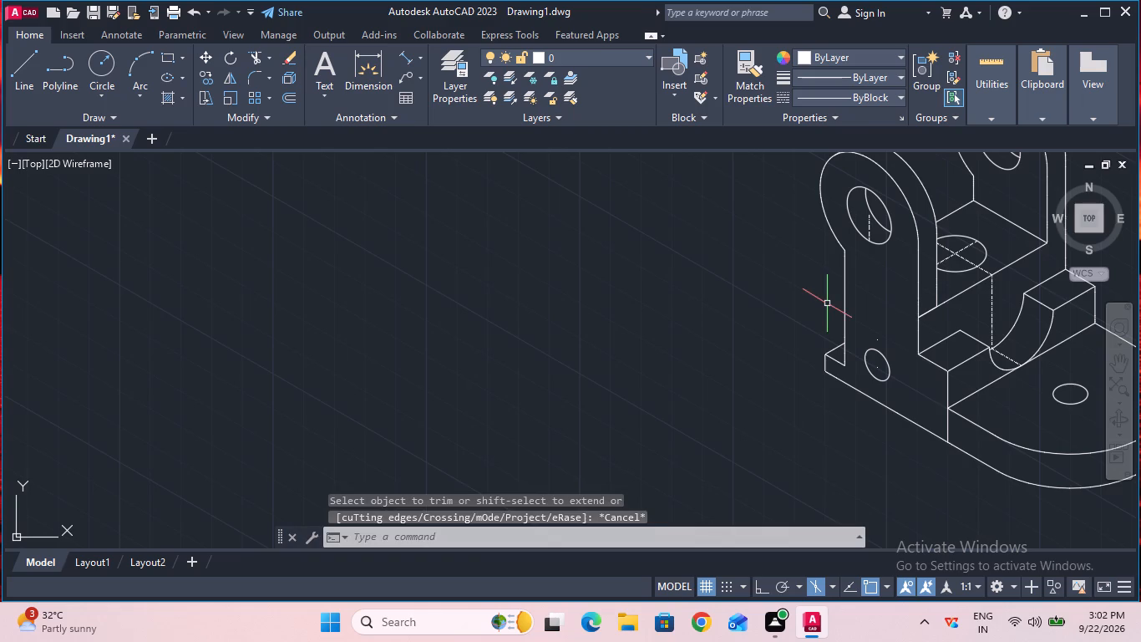
Run the LOGFILEOFF command.
{"action": "left_click", "coordinate": [662, 535]}
{"action": "type", "text": "lo"}
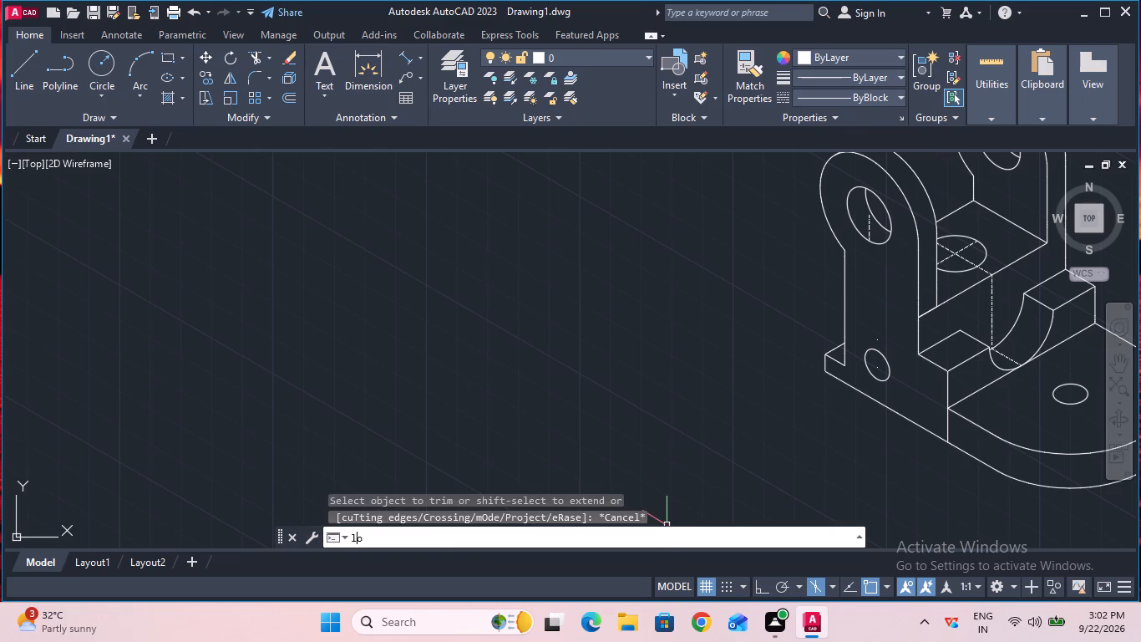
{"action": "left_click", "coordinate": [405, 411]}
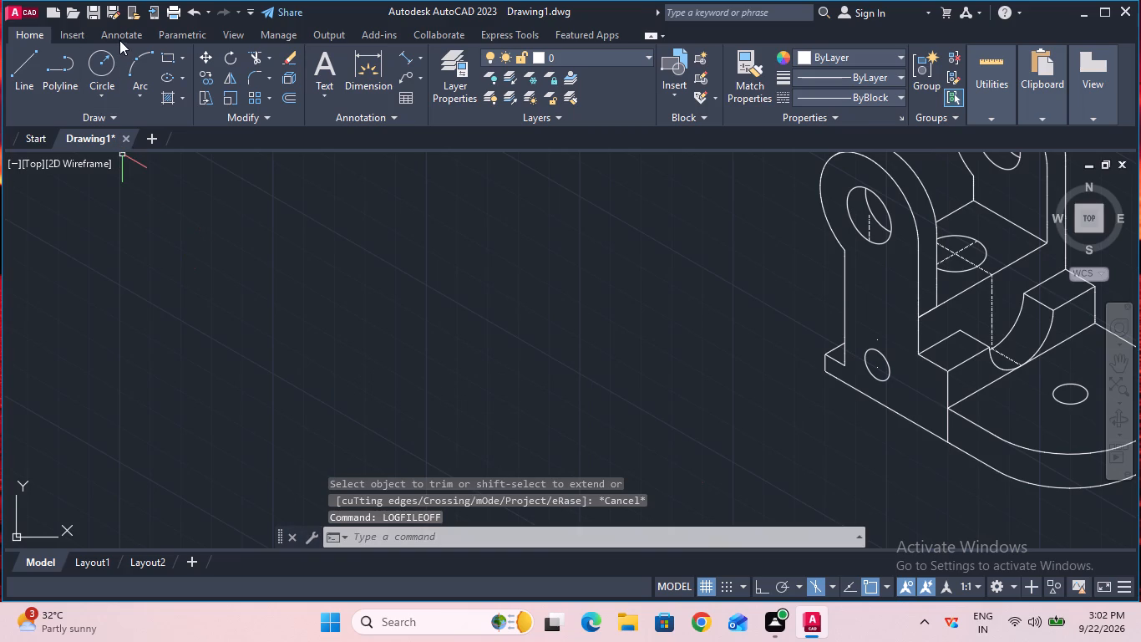
Save the drawing in Documents as Swing Hinge, in AutoCAD 2018 Drawing format.
{"action": "double_click", "coordinate": [93, 14]}
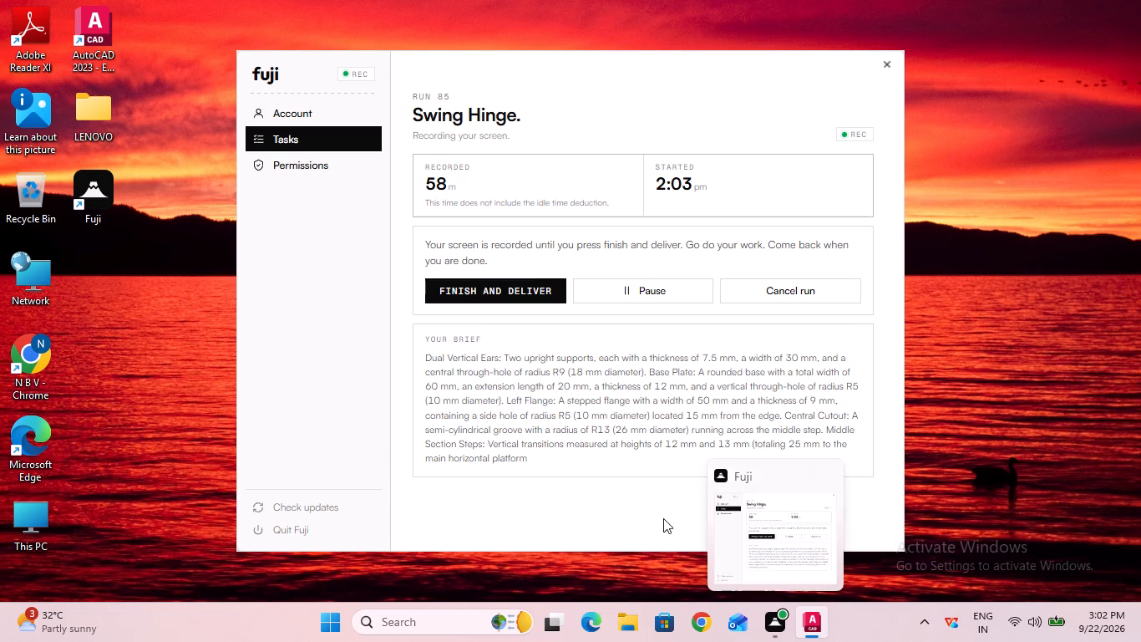
{"action": "key", "text": "BackSpace"}
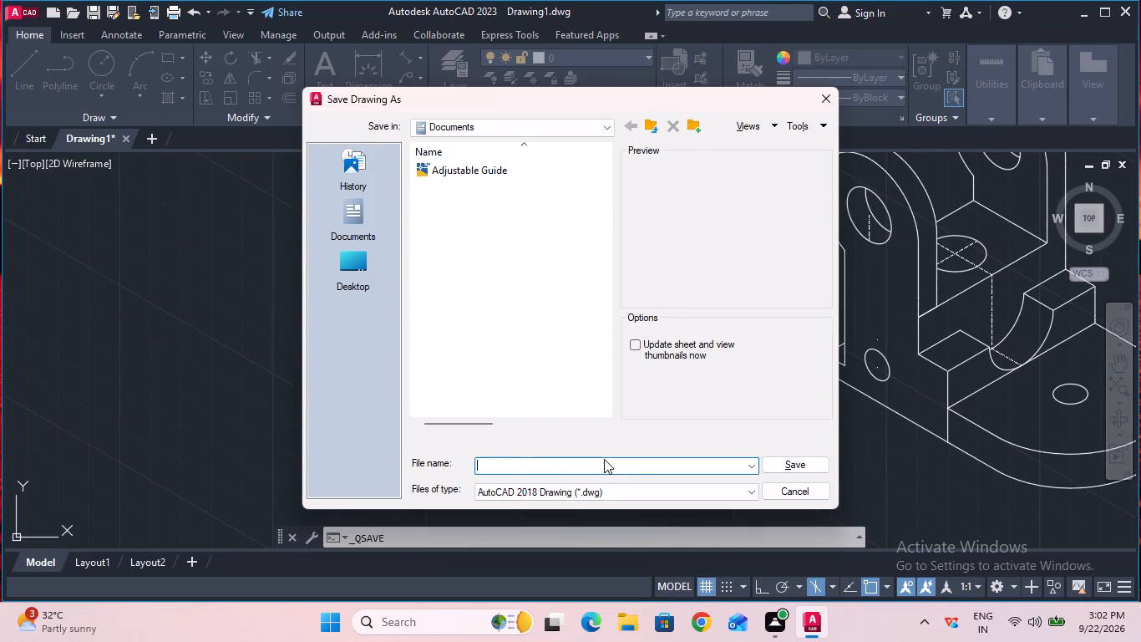
{"action": "key", "text": "s"}
{"action": "type", "text": "wing"}
{"action": "key", "text": "space"}
{"action": "key", "text": "h"}
{"action": "type", "text": "inge"}
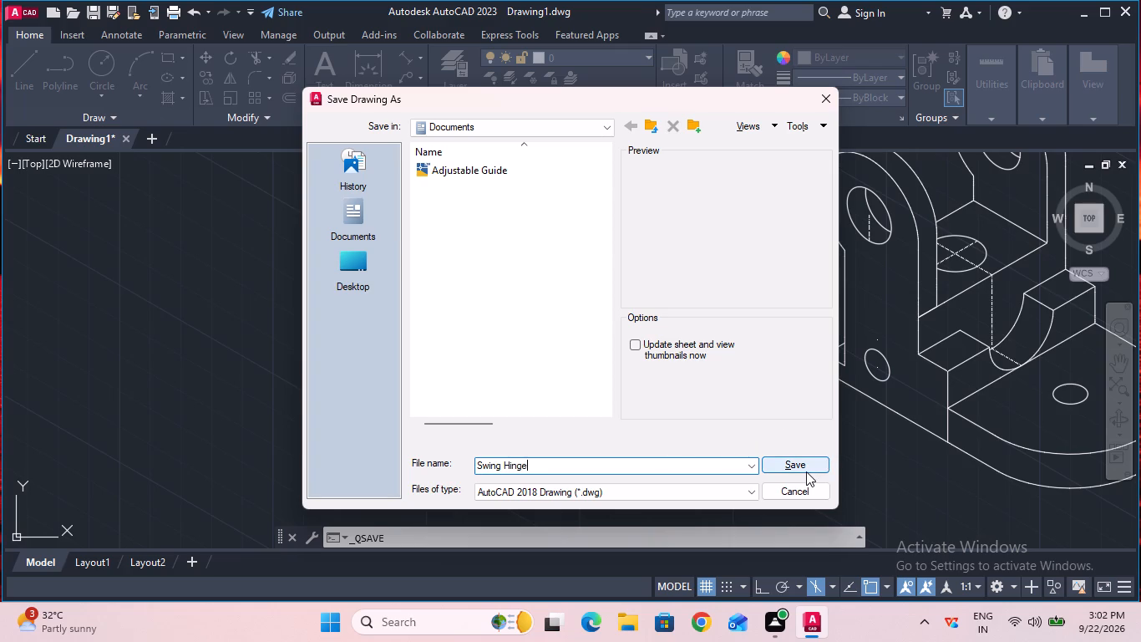
{"action": "left_click", "coordinate": [806, 471]}
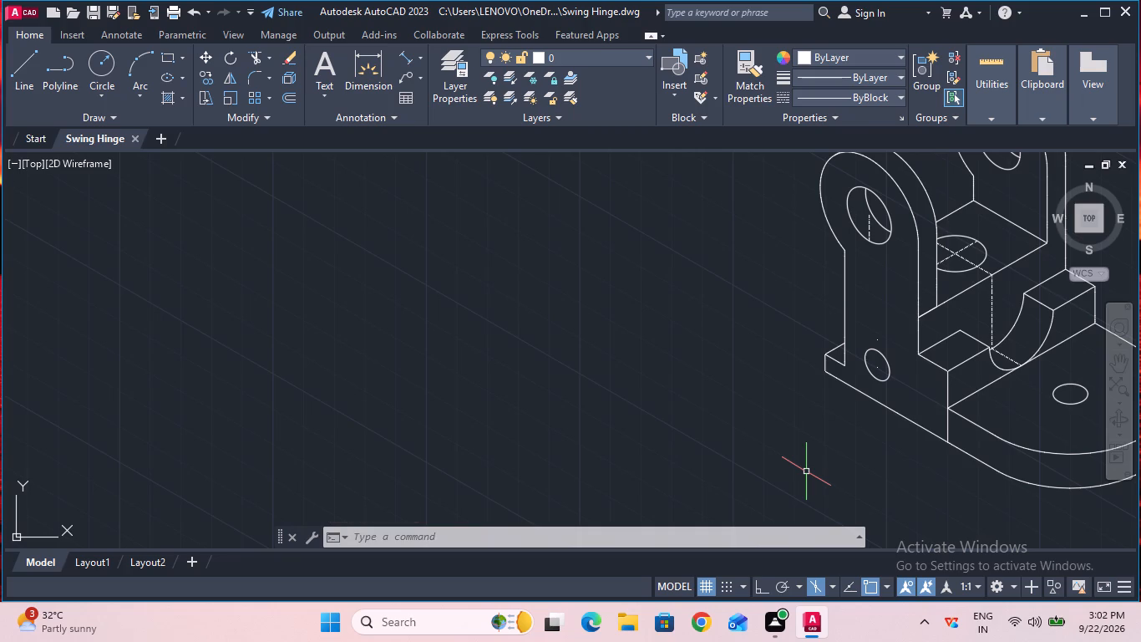
Start plotting the model and set the paper size to ISO A4 (297.00 x 210.00 MM).
{"action": "scroll", "coordinate": [806, 471], "scroll_direction": "down", "scroll_amount": 2, "text": "ctrl"}
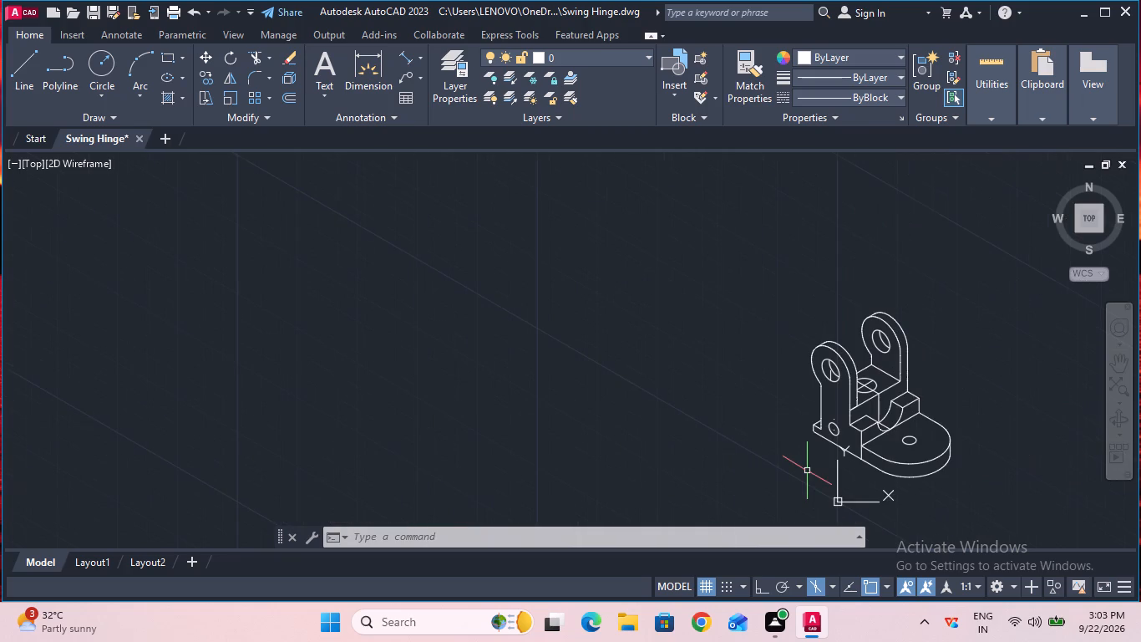
{"action": "double_click", "coordinate": [172, 16]}
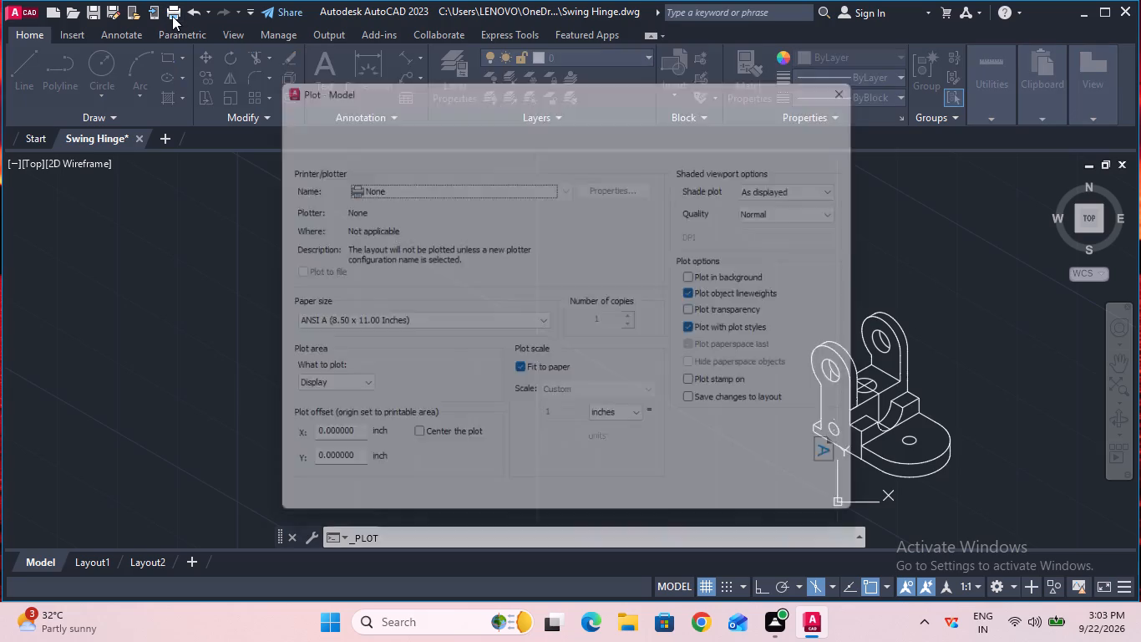
{"action": "double_click", "coordinate": [398, 318]}
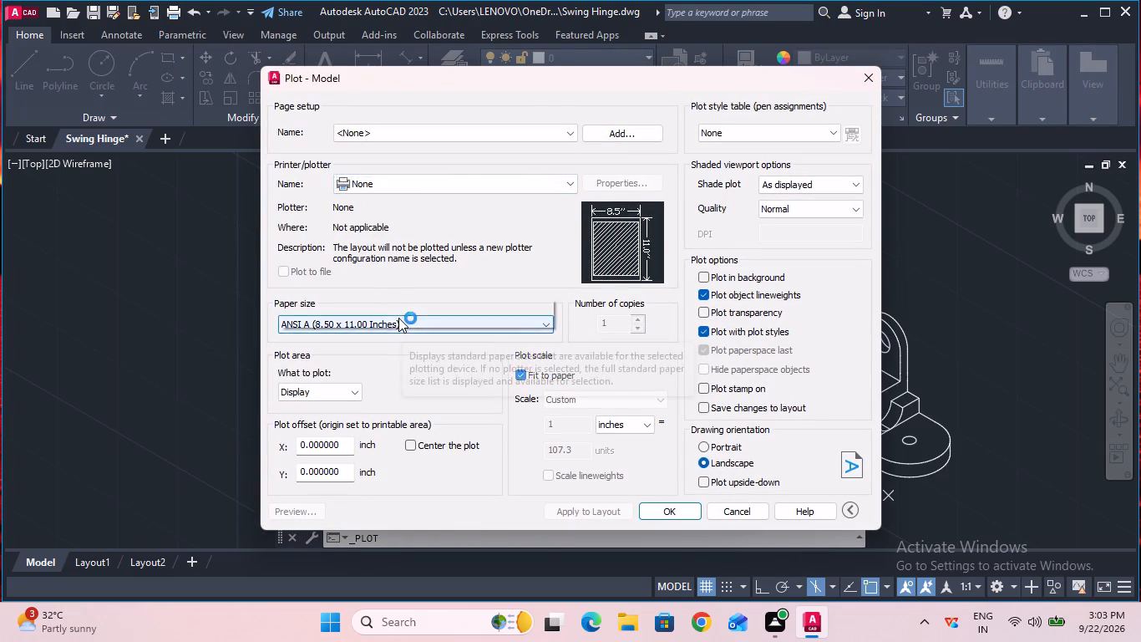
{"action": "double_click", "coordinate": [403, 329]}
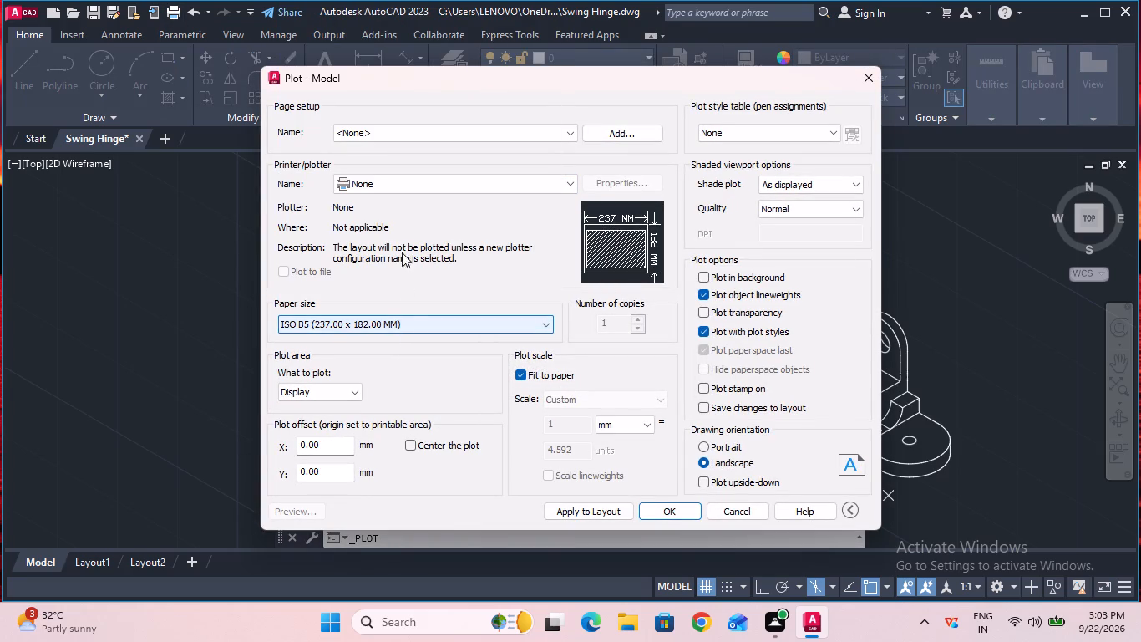
{"action": "double_click", "coordinate": [408, 325]}
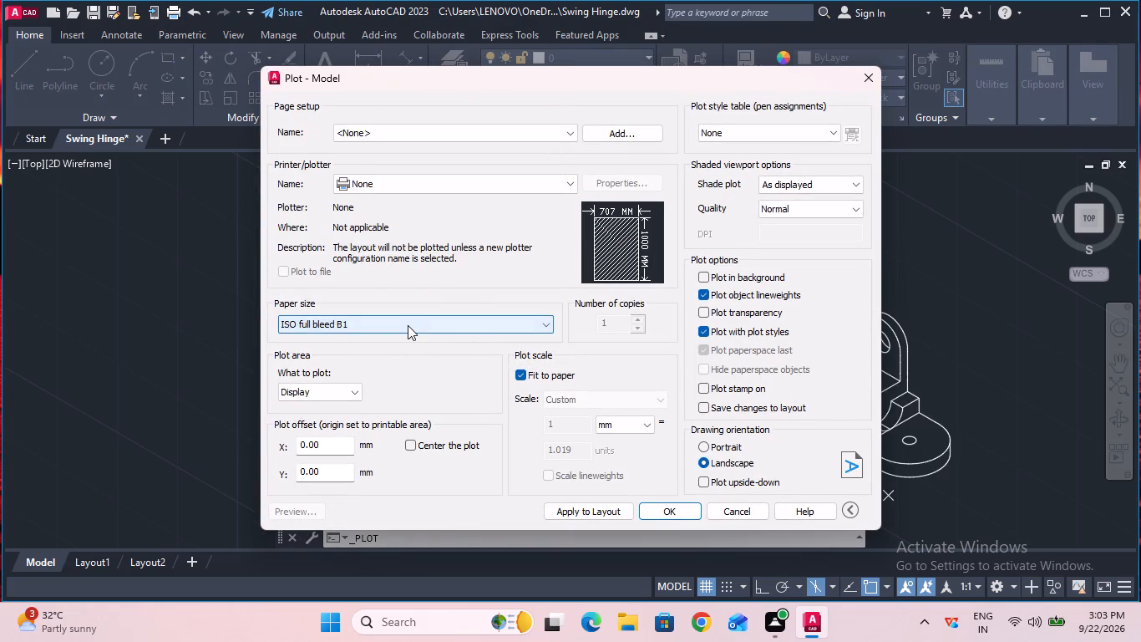
{"action": "double_click", "coordinate": [408, 325]}
{"action": "double_click", "coordinate": [408, 325]}
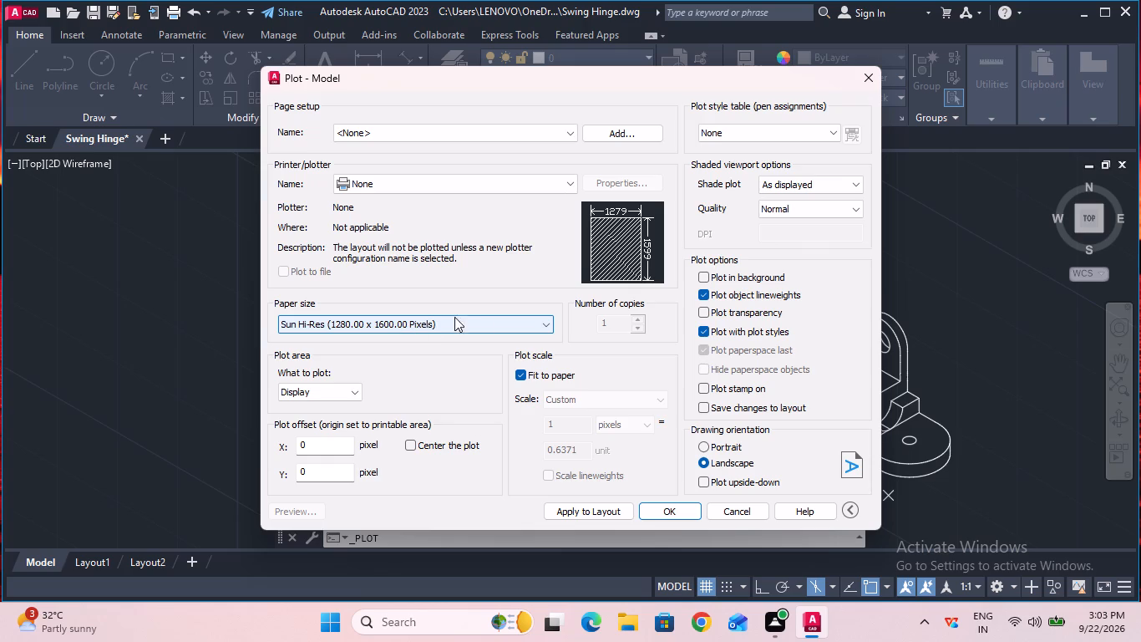
{"action": "double_click", "coordinate": [537, 320]}
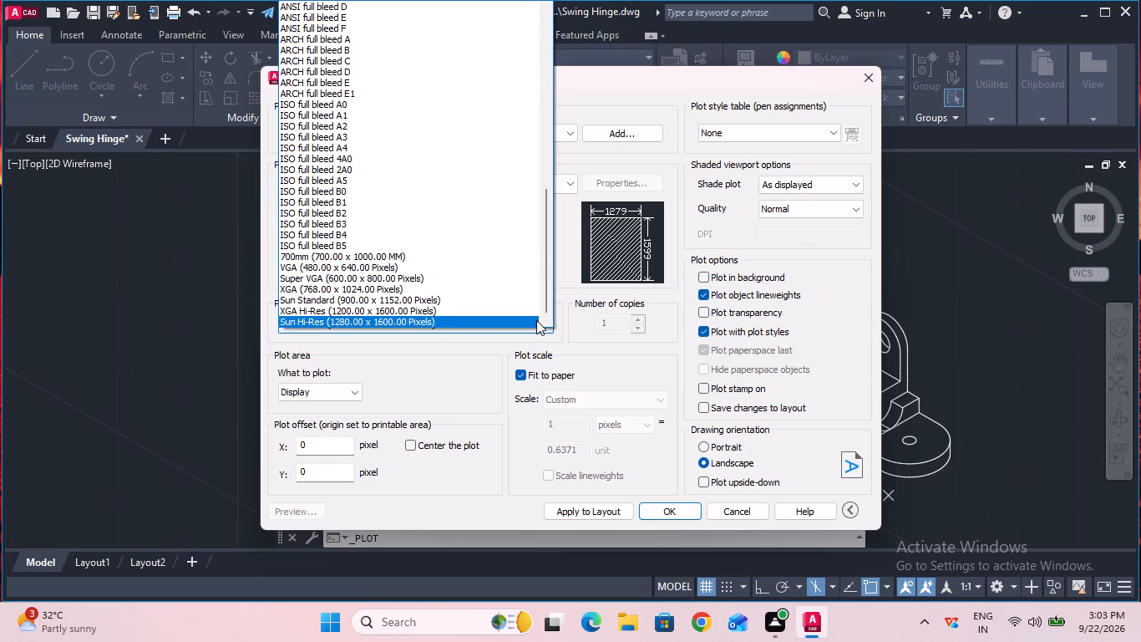
{"action": "left_click_drag", "start_coordinate": [544, 222], "coordinate": [546, 140]}
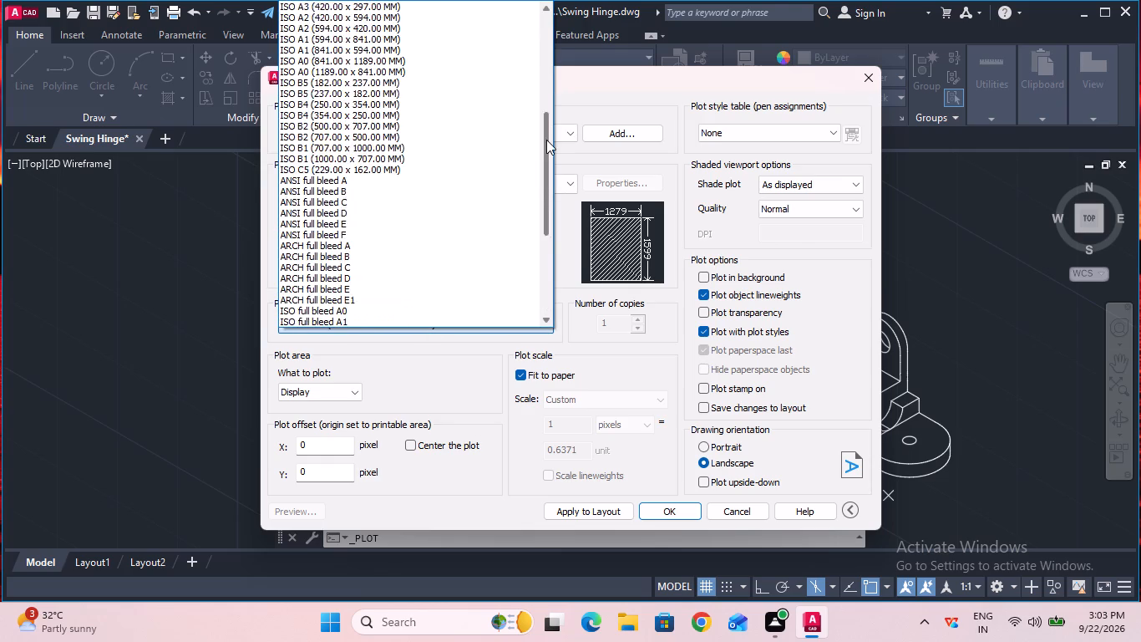
{"action": "left_click_drag", "start_coordinate": [546, 140], "coordinate": [544, 120]}
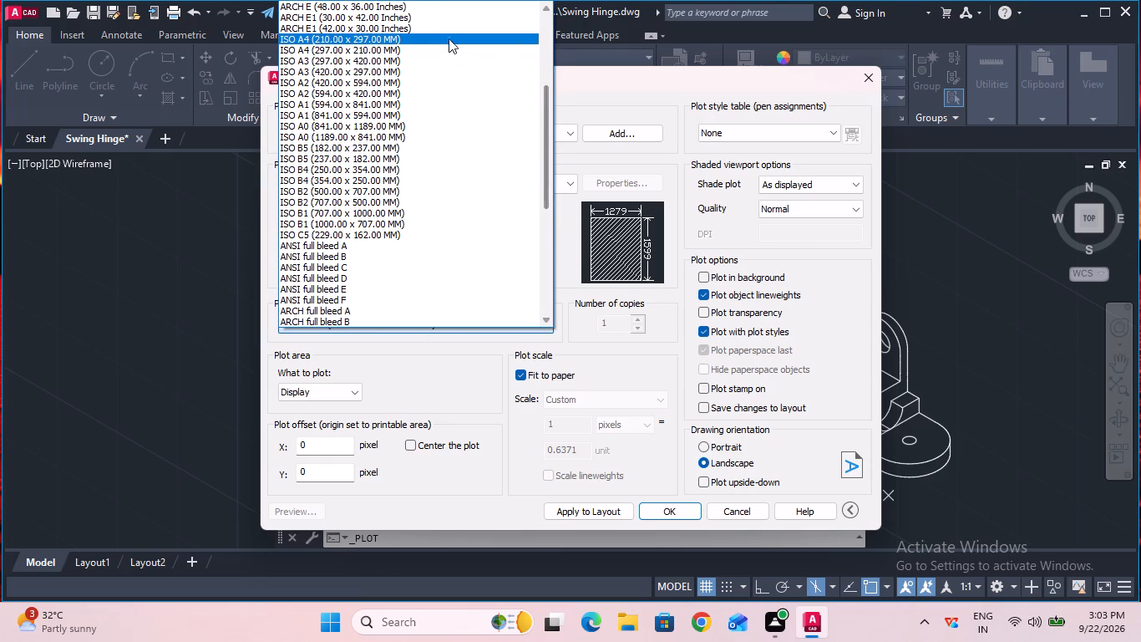
{"action": "double_click", "coordinate": [449, 48]}
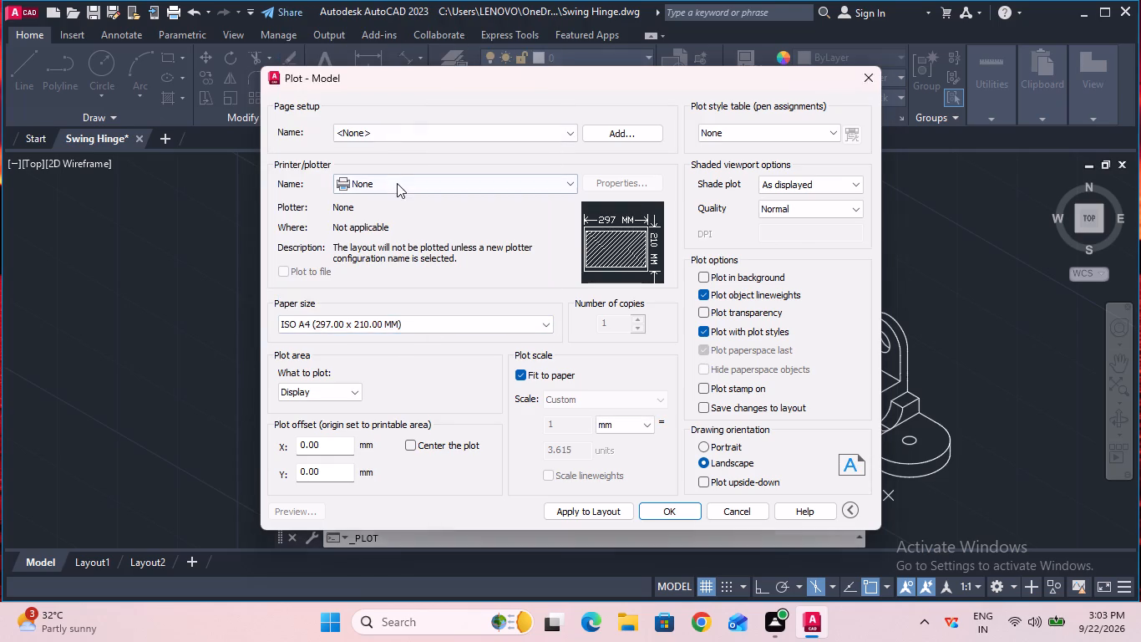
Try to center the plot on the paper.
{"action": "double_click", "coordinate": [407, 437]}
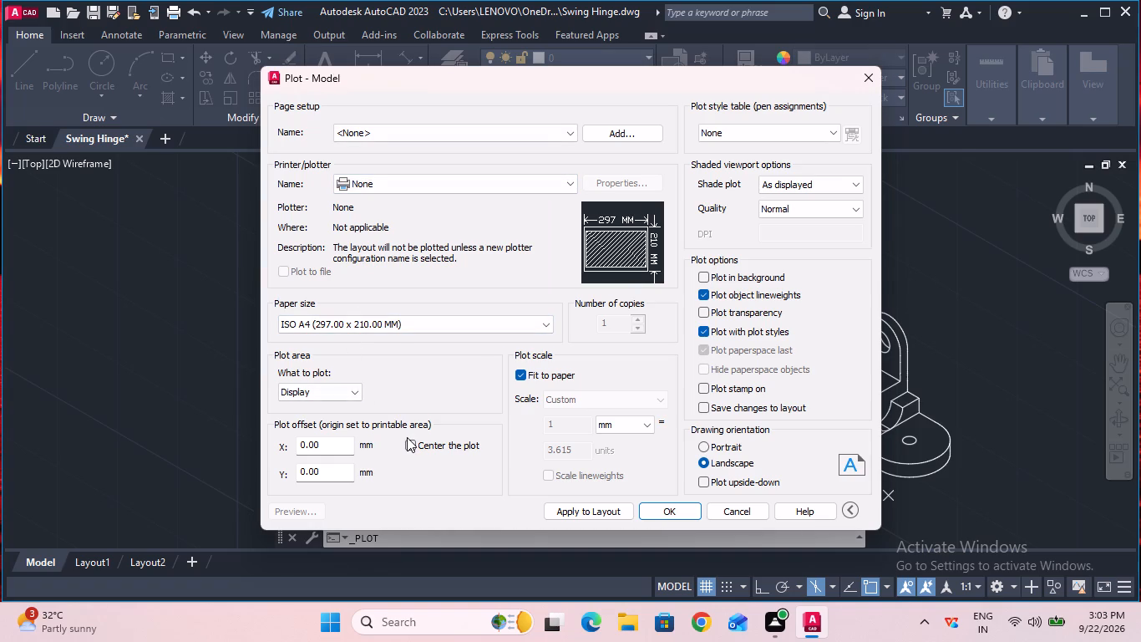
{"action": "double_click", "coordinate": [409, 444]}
Set the plot area to a window enclosing the whole swing hinge.
{"action": "double_click", "coordinate": [355, 389]}
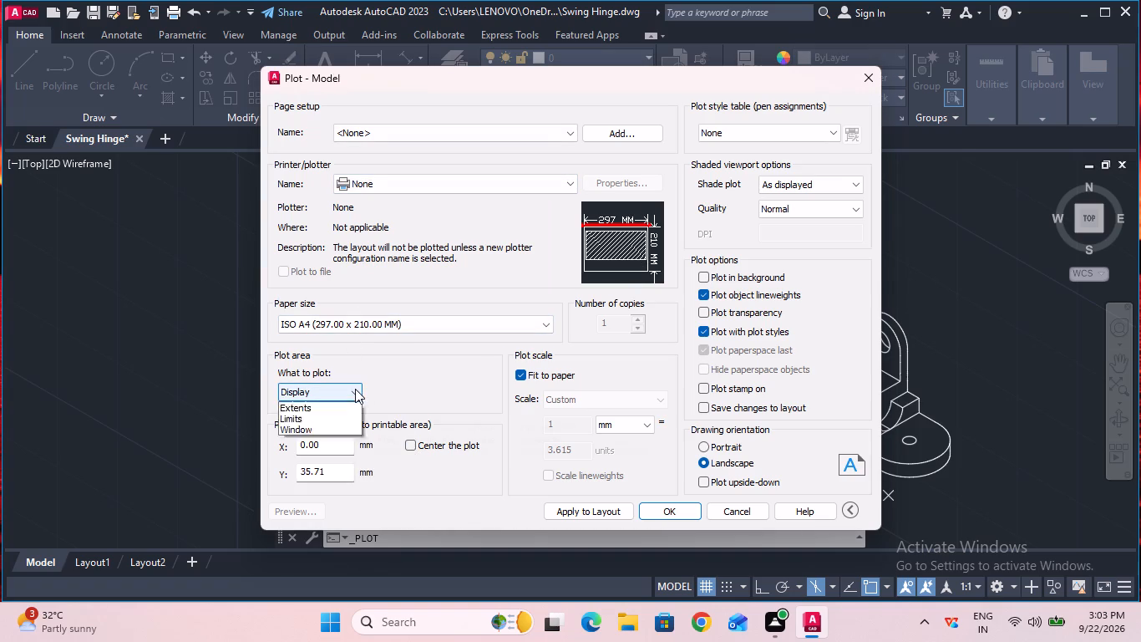
{"action": "double_click", "coordinate": [355, 392]}
{"action": "left_click", "coordinate": [355, 392]}
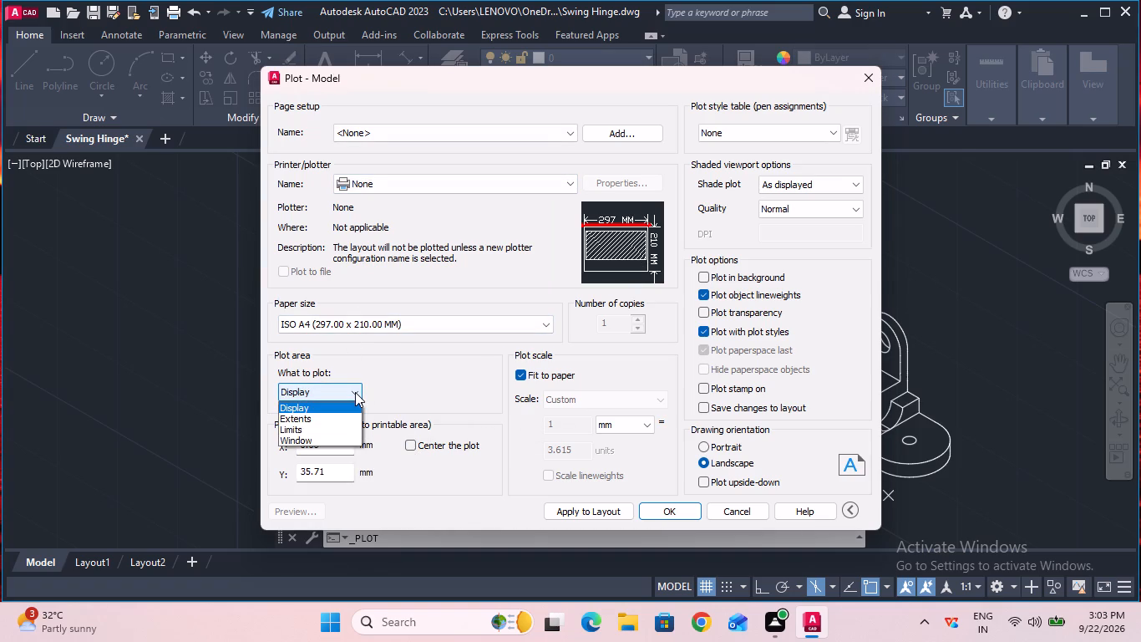
{"action": "left_click", "coordinate": [337, 436]}
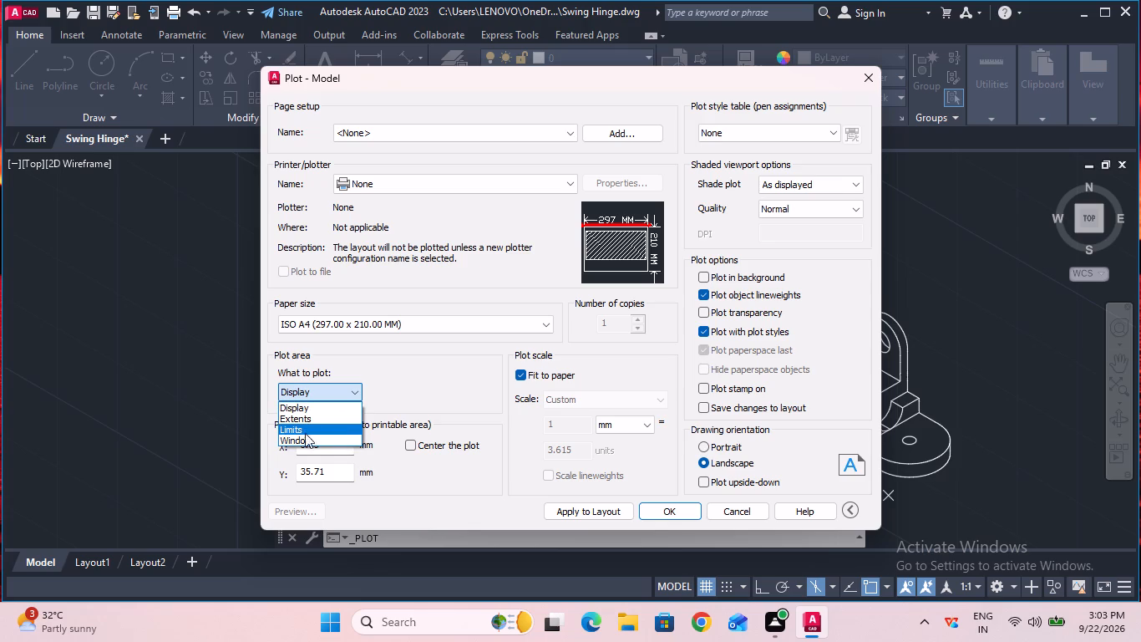
{"action": "left_click", "coordinate": [299, 436]}
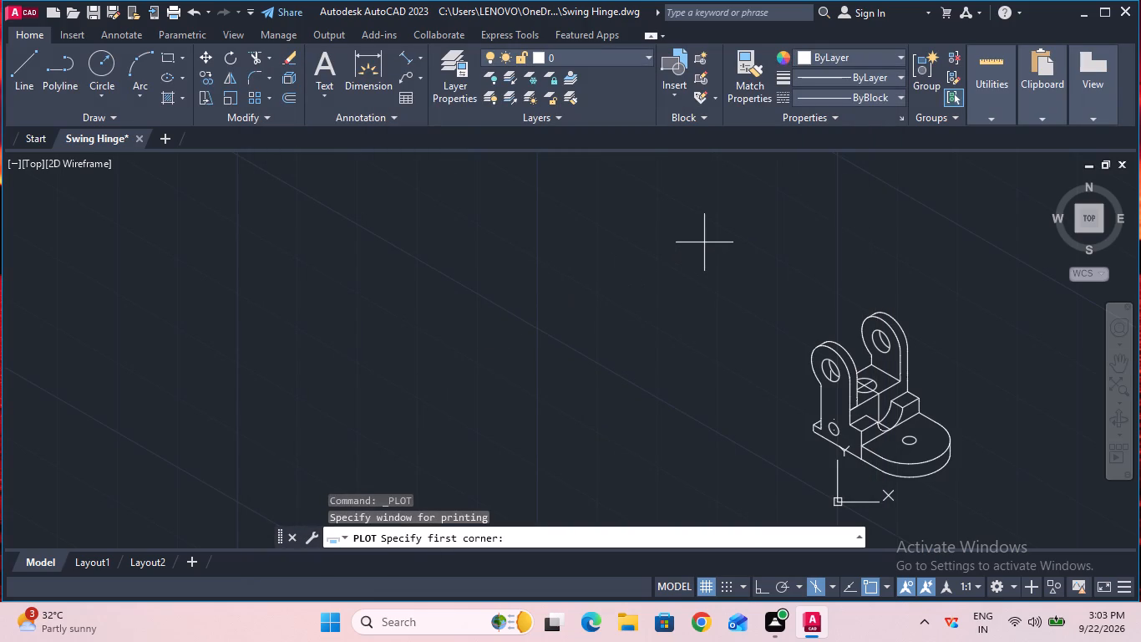
{"action": "double_click", "coordinate": [730, 226]}
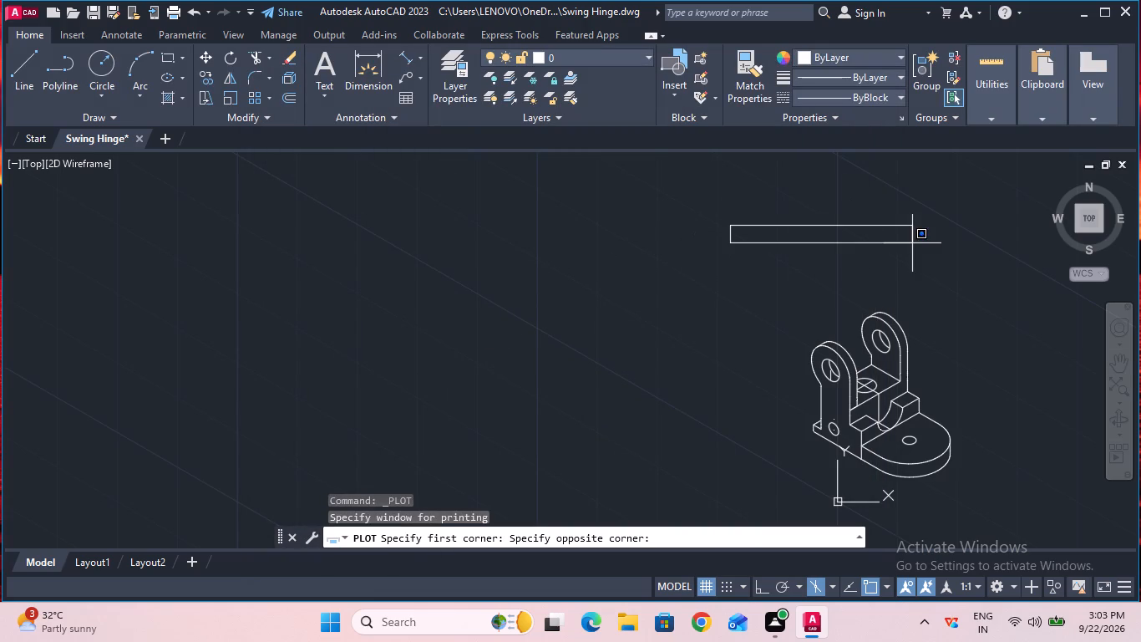
{"action": "double_click", "coordinate": [1011, 487]}
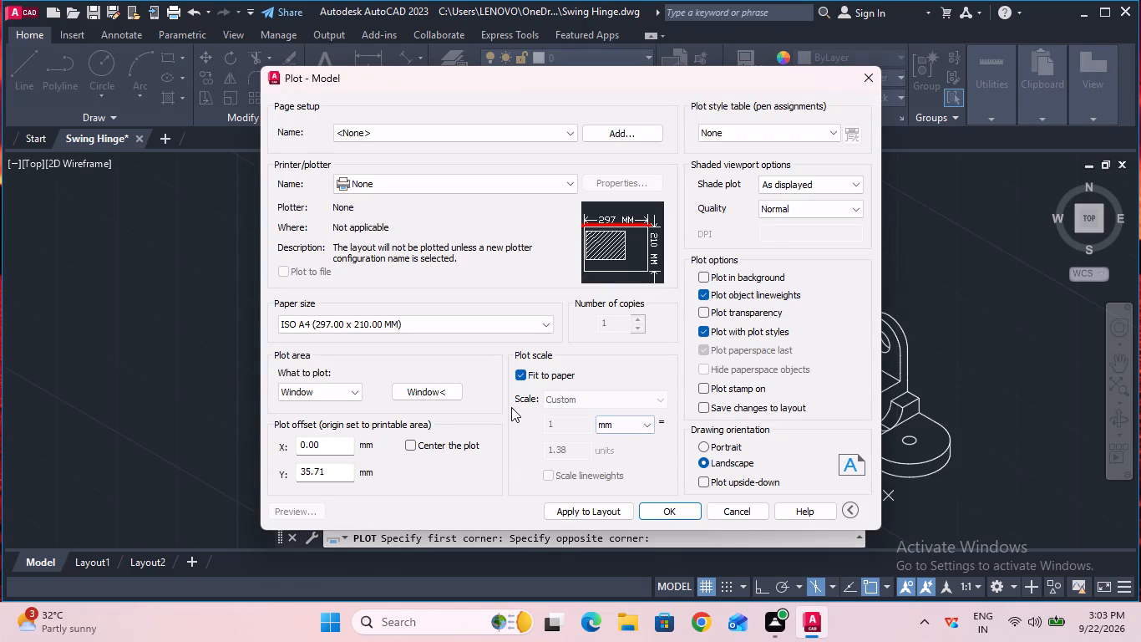
Center the plot on the paper and choose DWG To PDF.pc3 as the plotter.
{"action": "double_click", "coordinate": [409, 445]}
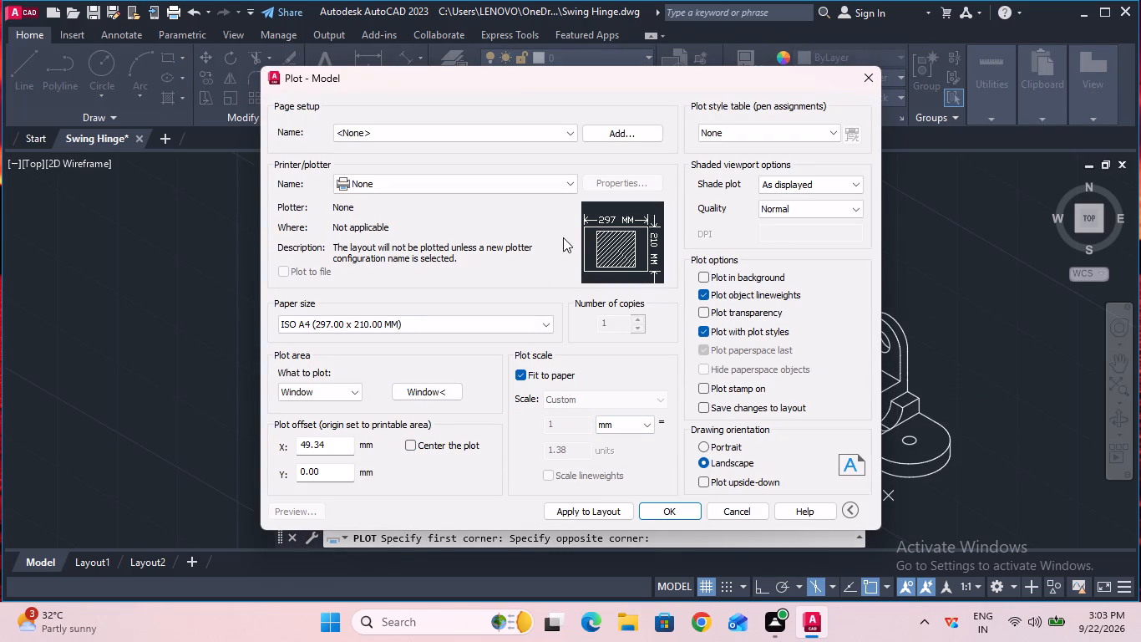
{"action": "left_click", "coordinate": [539, 187]}
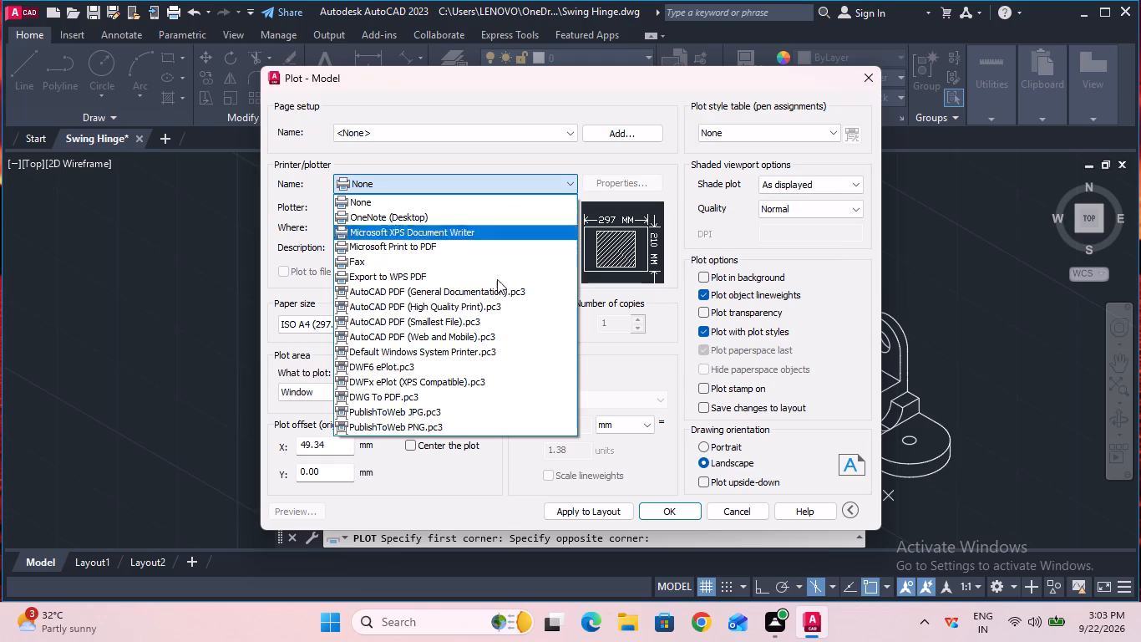
{"action": "double_click", "coordinate": [411, 446]}
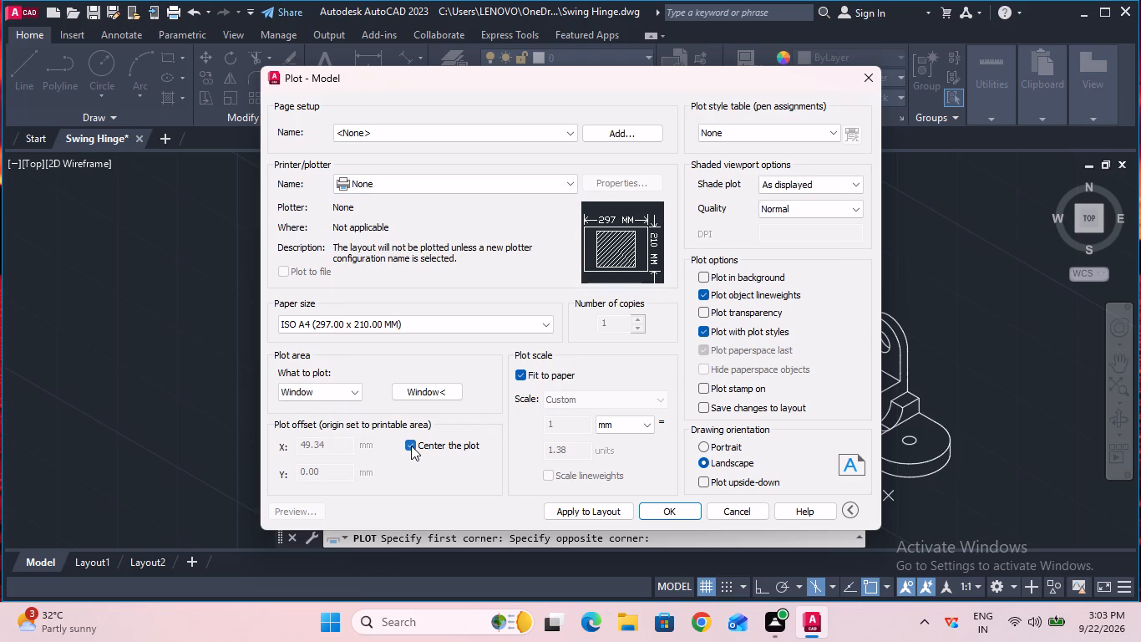
{"action": "left_click", "coordinate": [489, 191]}
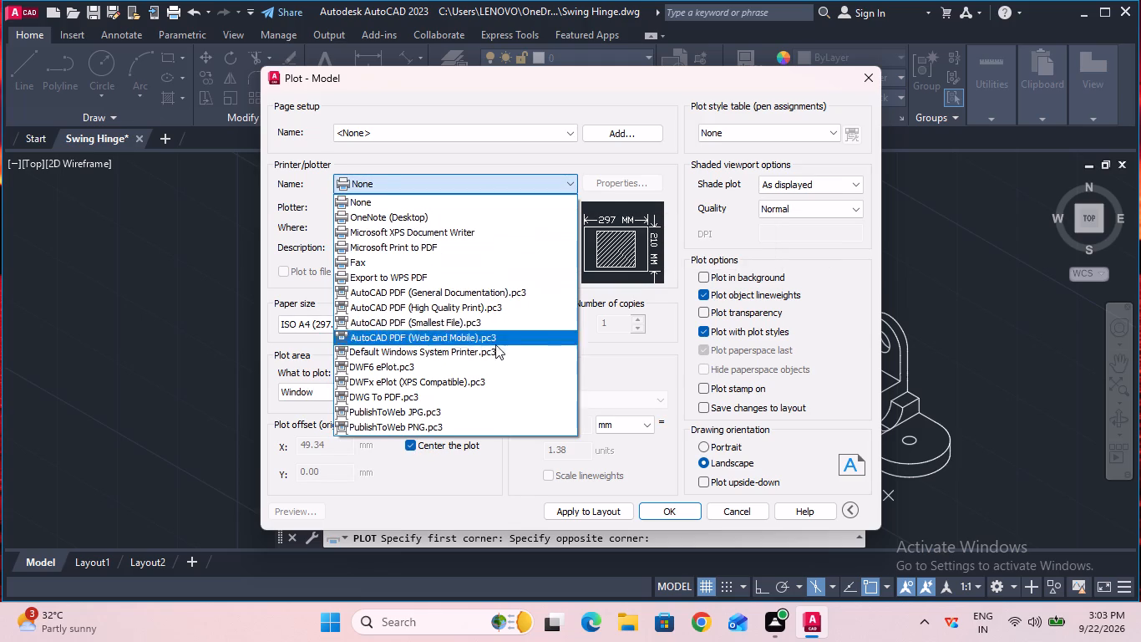
{"action": "double_click", "coordinate": [497, 396]}
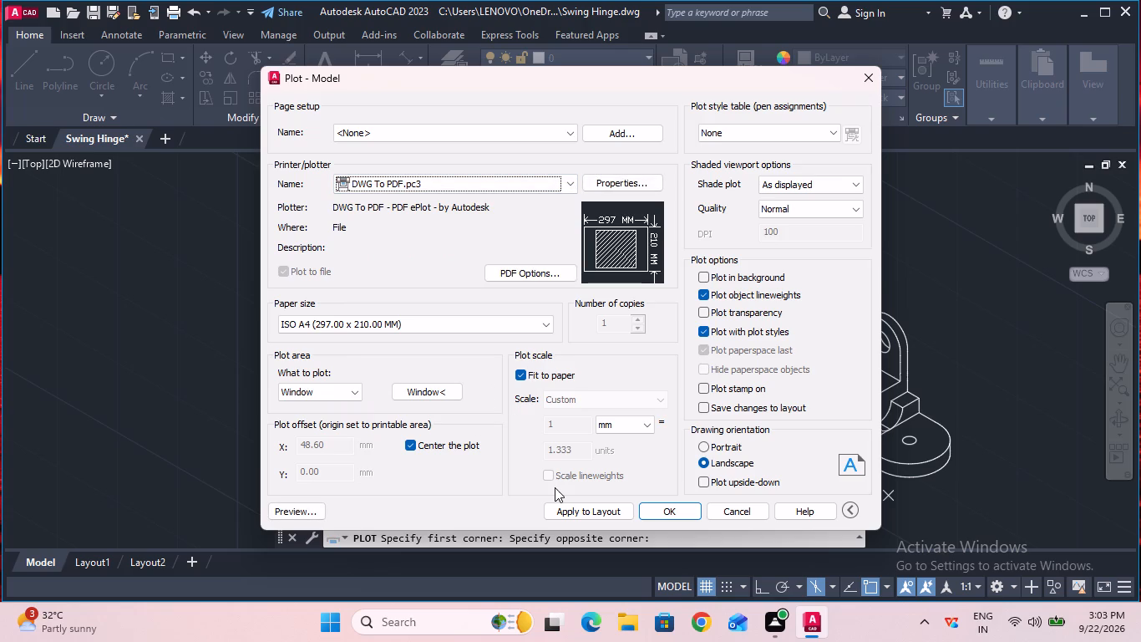
Plot the hinge to Documents as Swing Hinge-Model.pdf and close the PDF in WPS Office.
{"action": "left_click", "coordinate": [641, 511]}
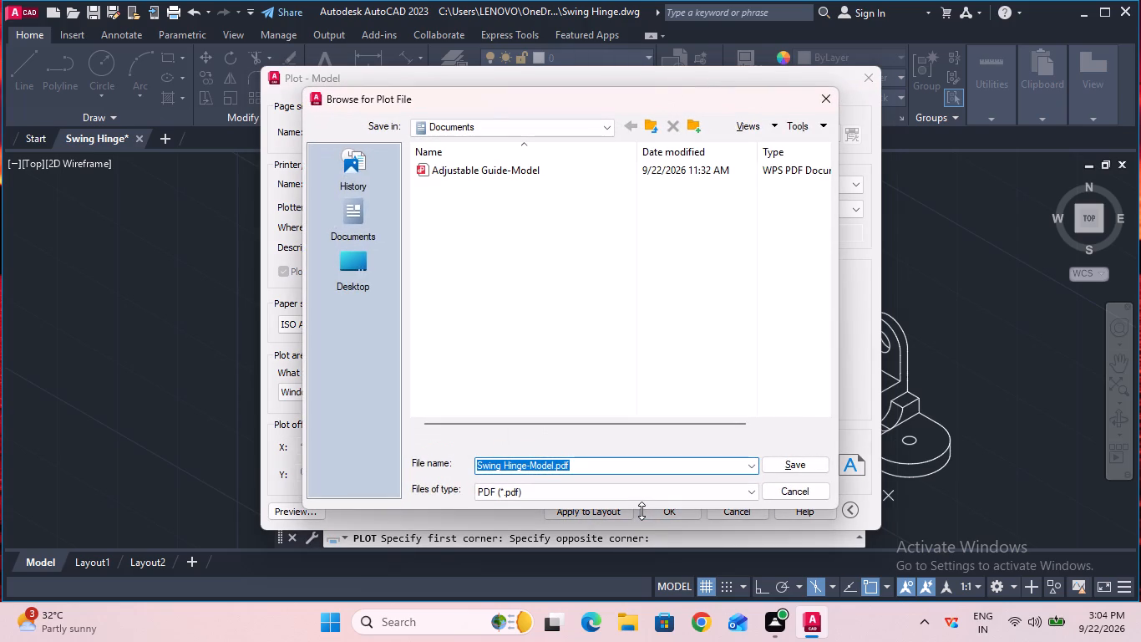
{"action": "left_click", "coordinate": [779, 459]}
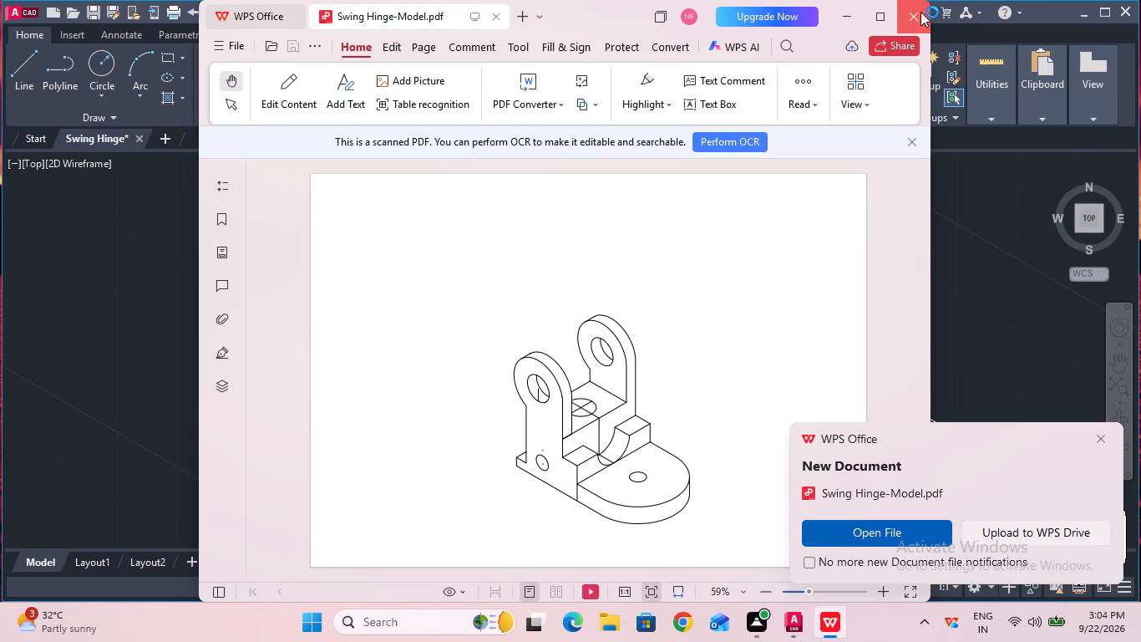
{"action": "left_click", "coordinate": [920, 12]}
Quit AutoCAD, saving the changes to Swing Hinge.dwg.
{"action": "left_click", "coordinate": [1125, 15]}
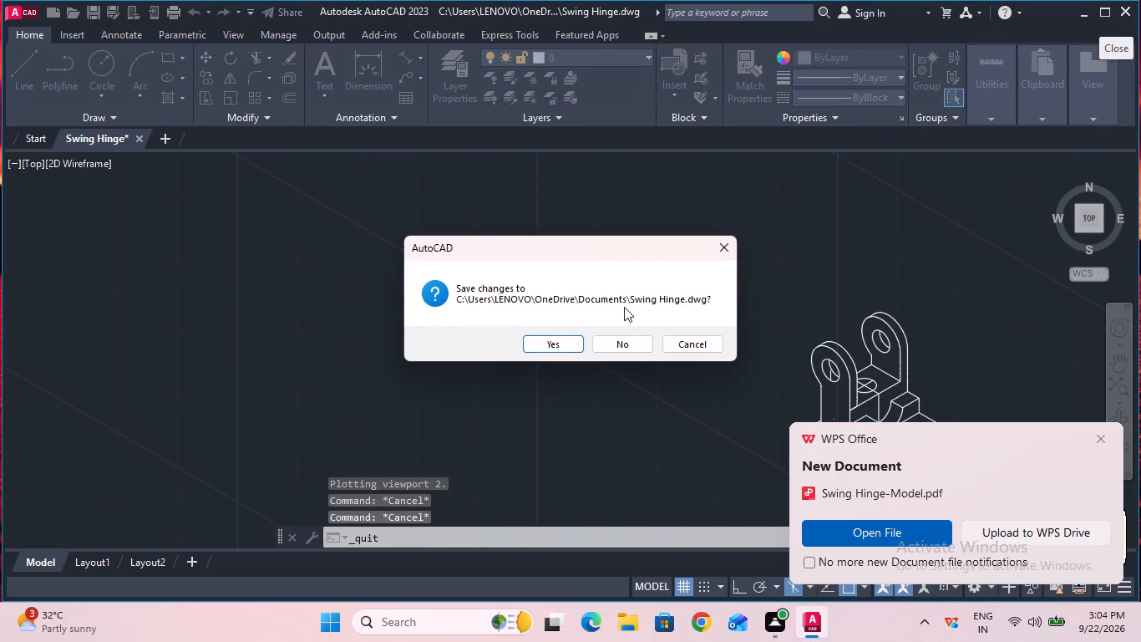
{"action": "double_click", "coordinate": [557, 341]}
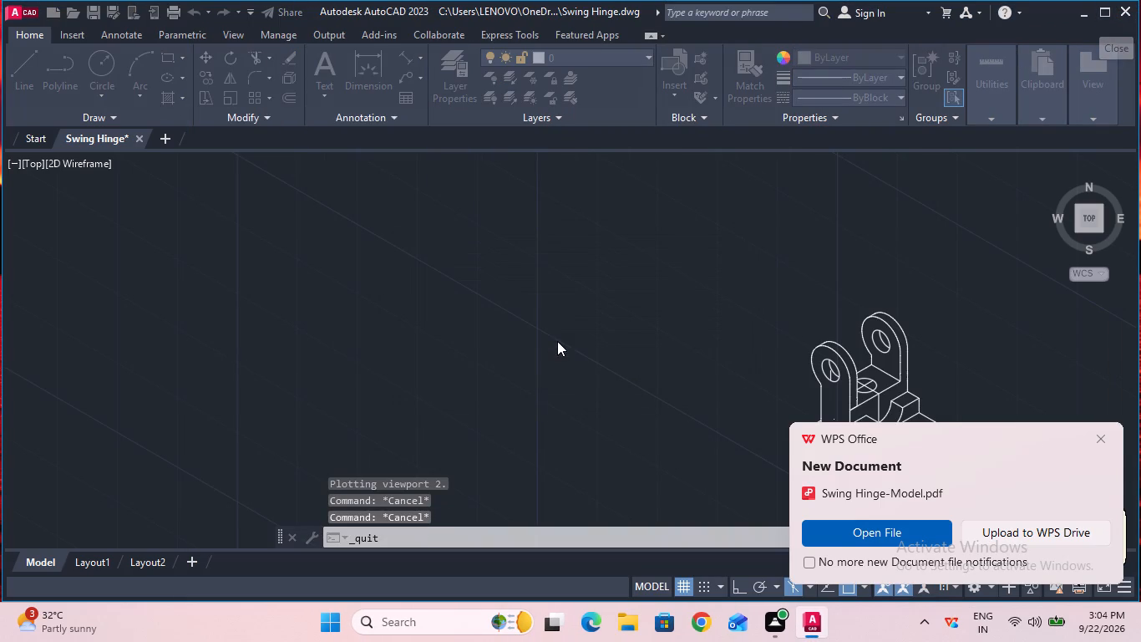